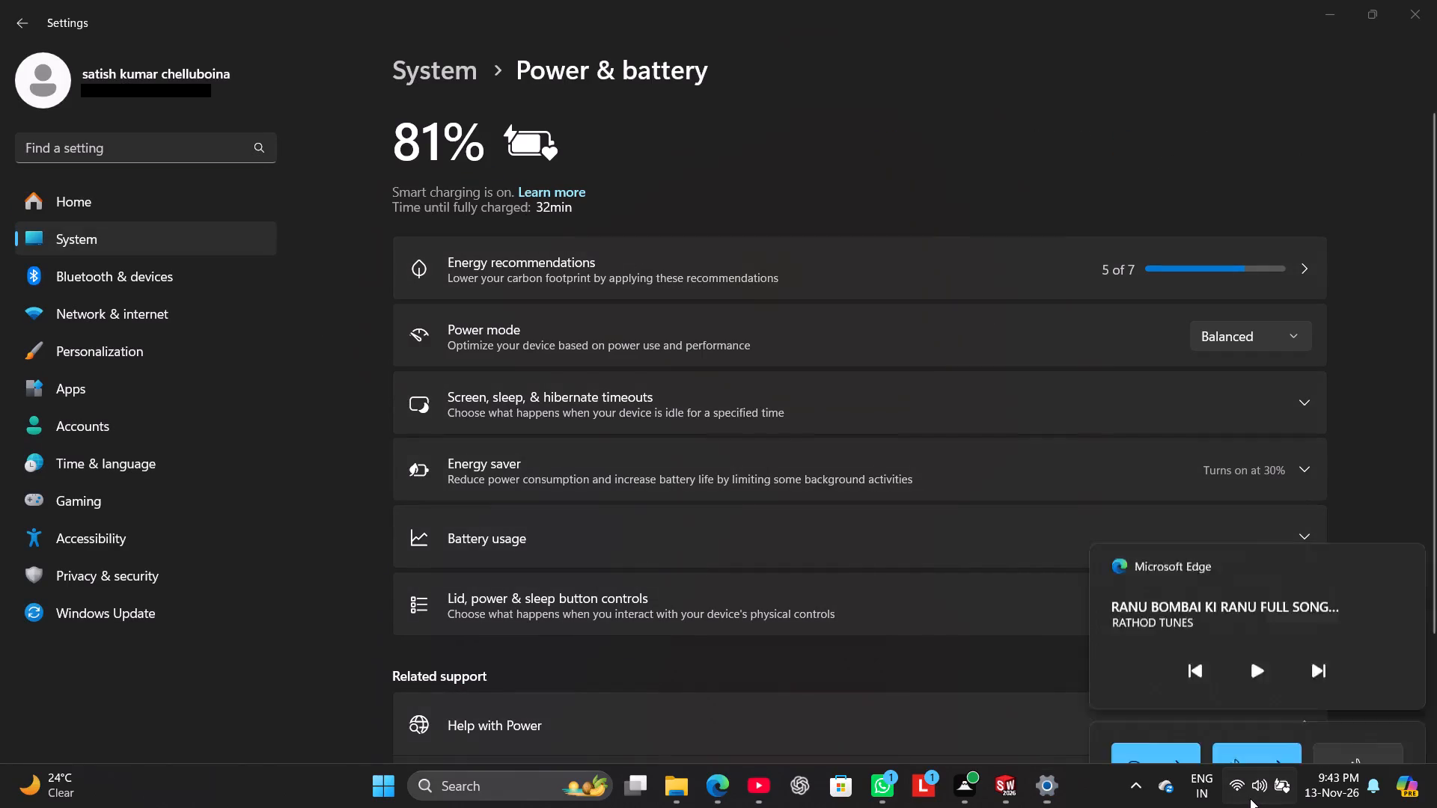
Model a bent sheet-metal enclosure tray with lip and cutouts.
Examine the laptop's power and battery settings, including the energy recommendations and the quick settings battery status.
{"action": "left_click", "coordinate": [1250, 798]}
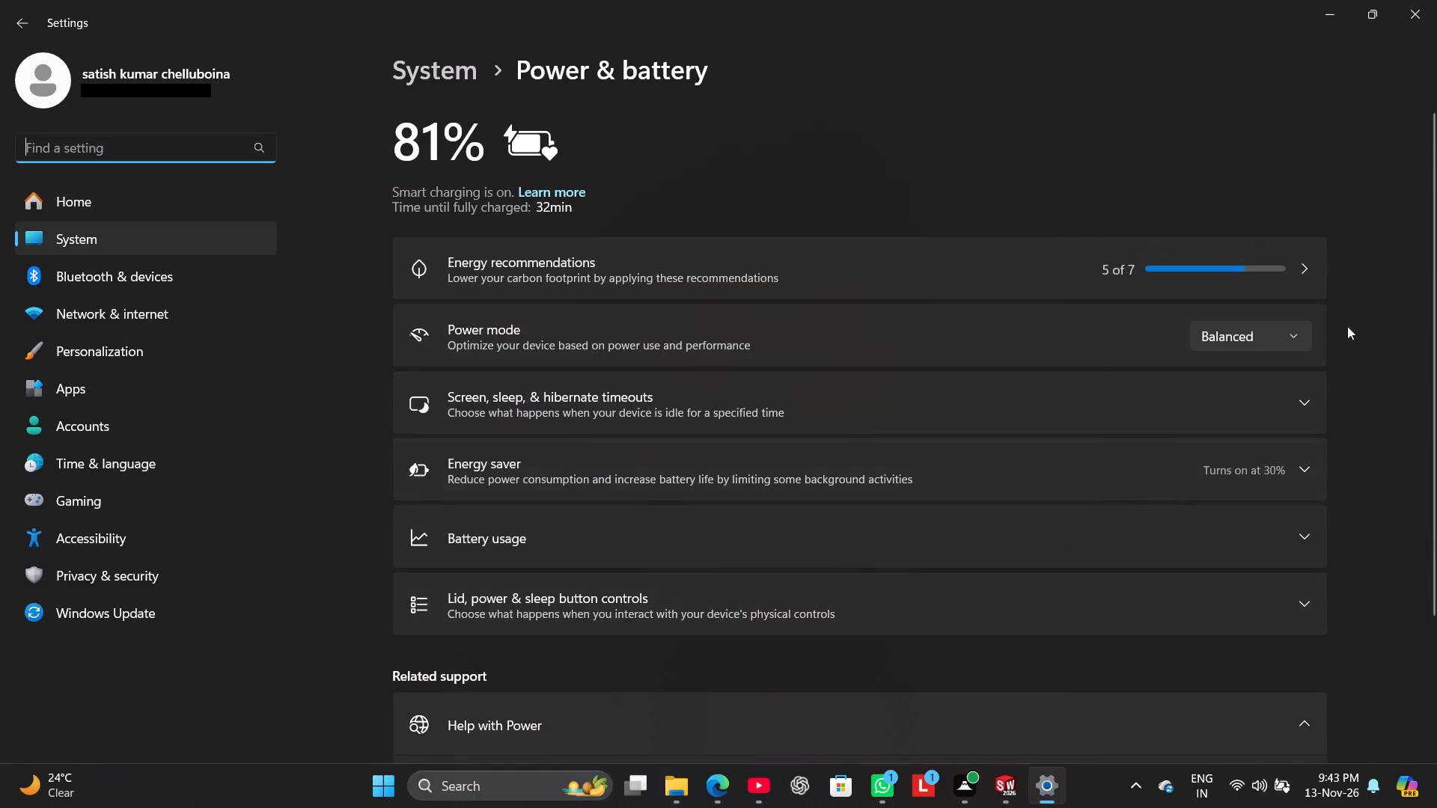
{"action": "left_click", "coordinate": [1307, 268]}
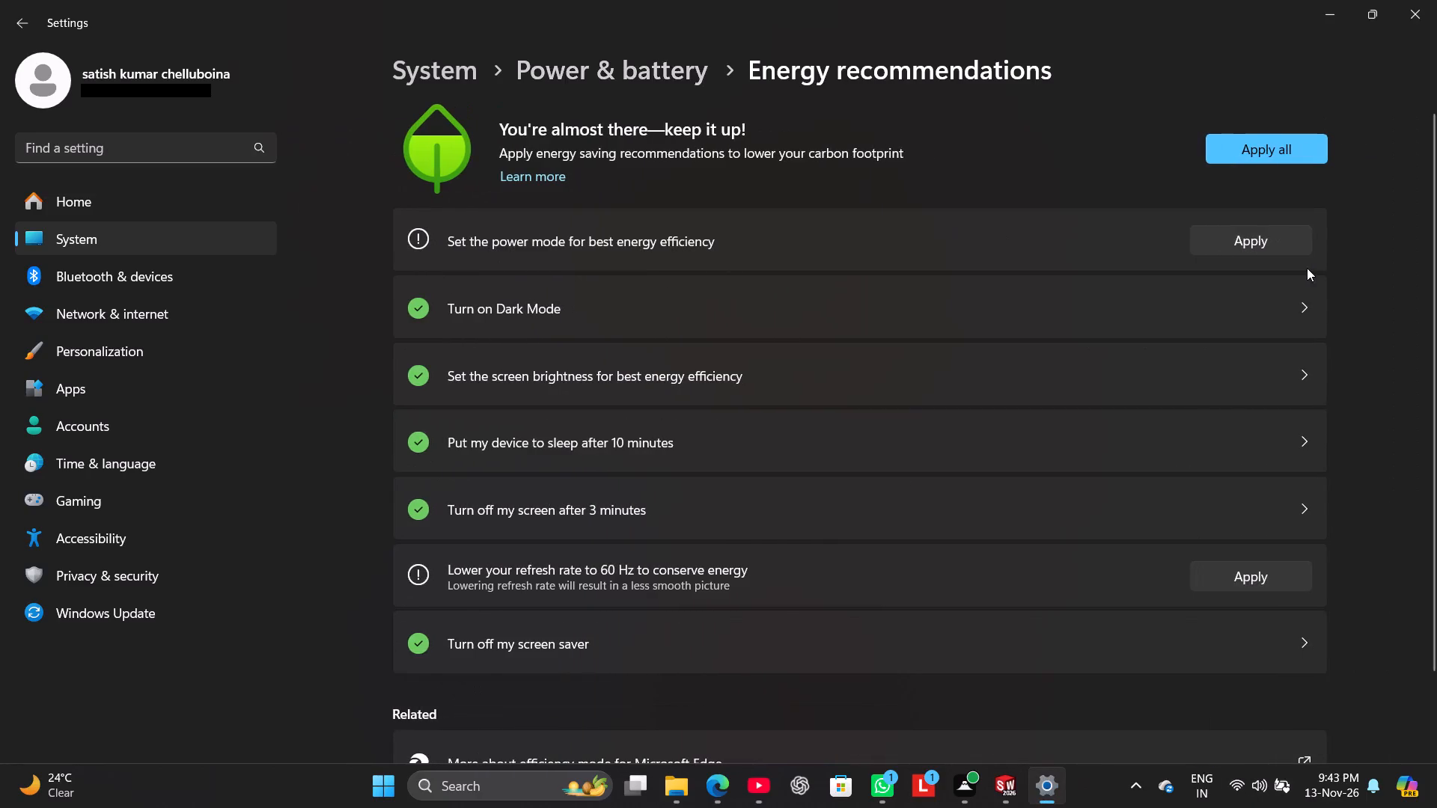
{"action": "left_click", "coordinate": [1215, 477]}
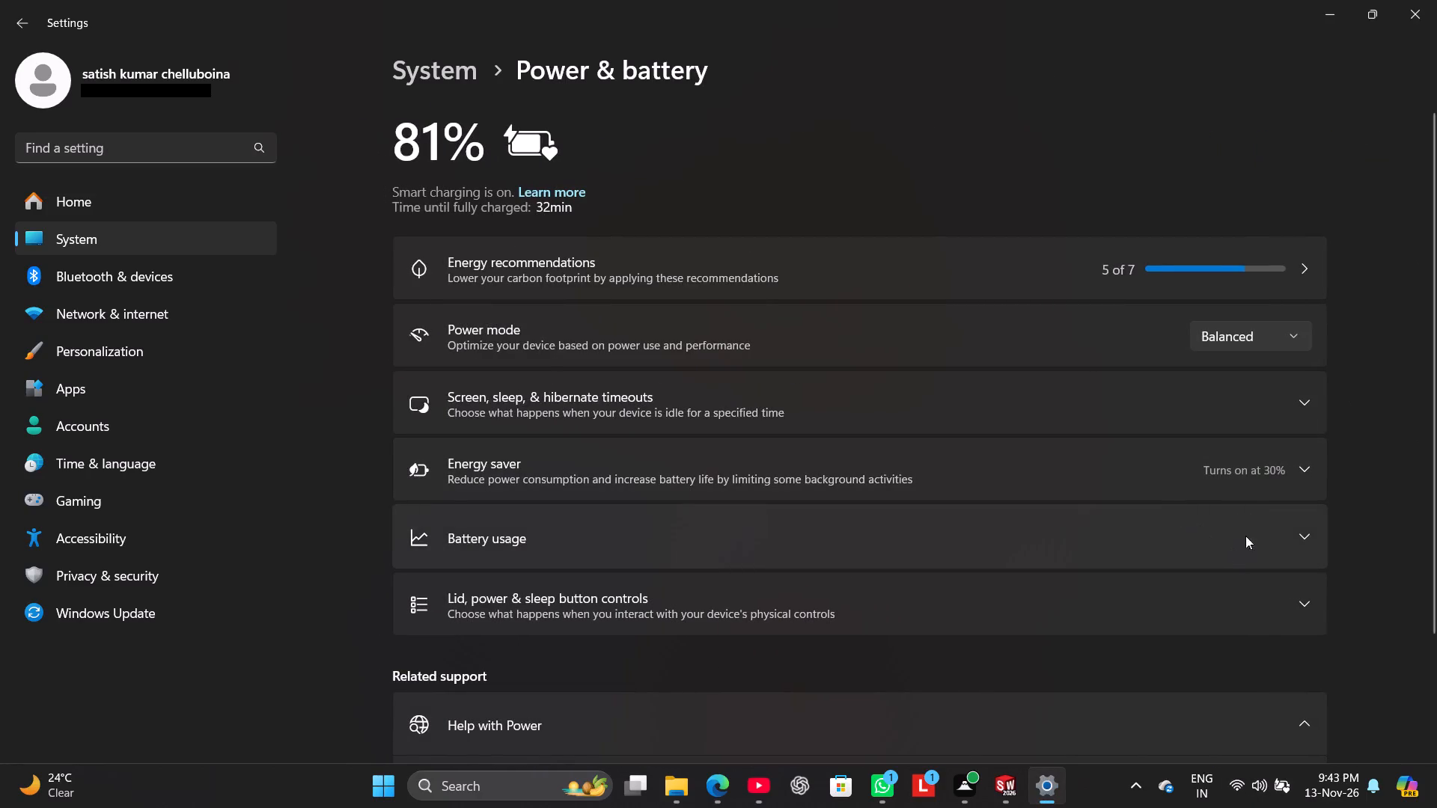
{"action": "left_click_drag", "start_coordinate": [1298, 620], "coordinate": [1283, 631]}
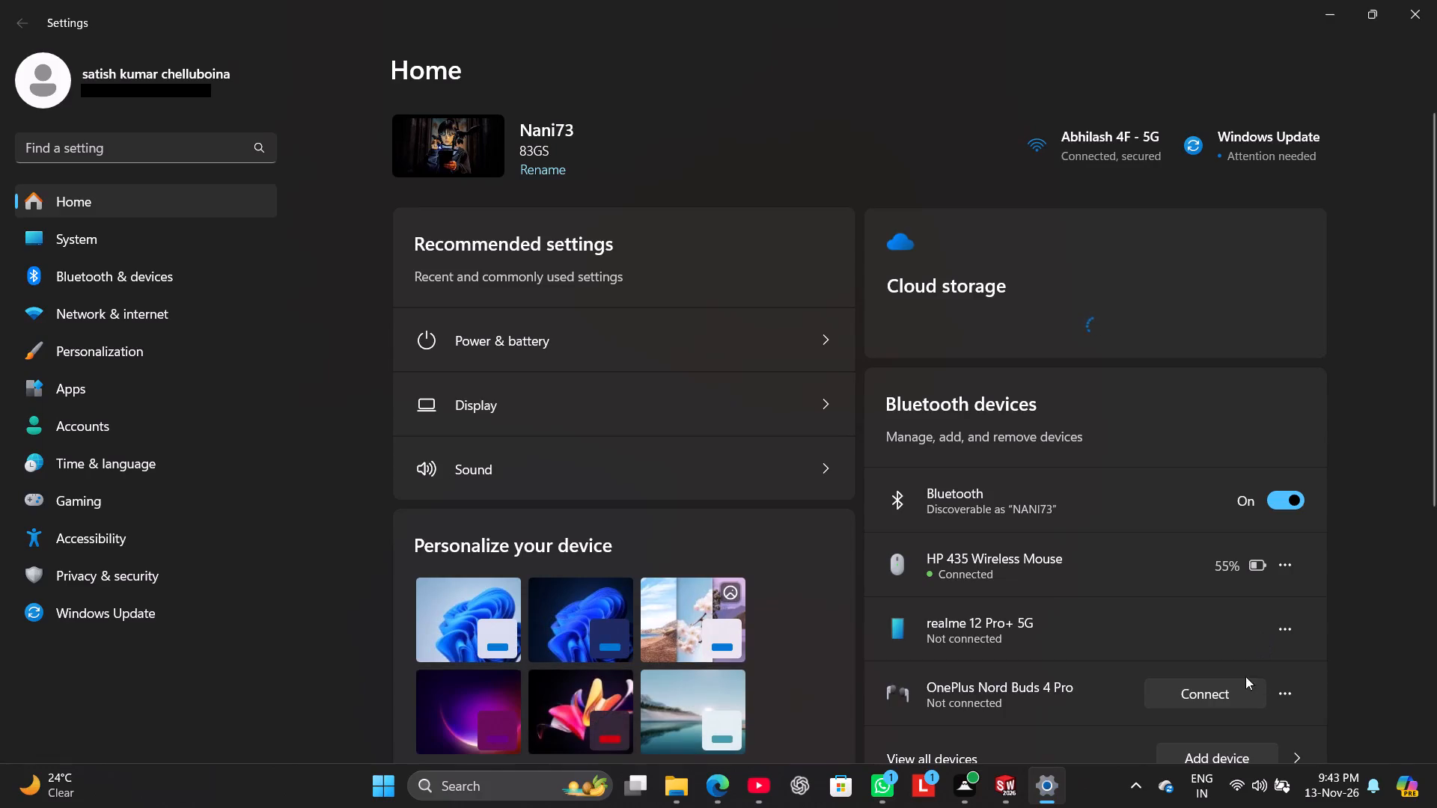
{"action": "left_click", "coordinate": [1263, 795]}
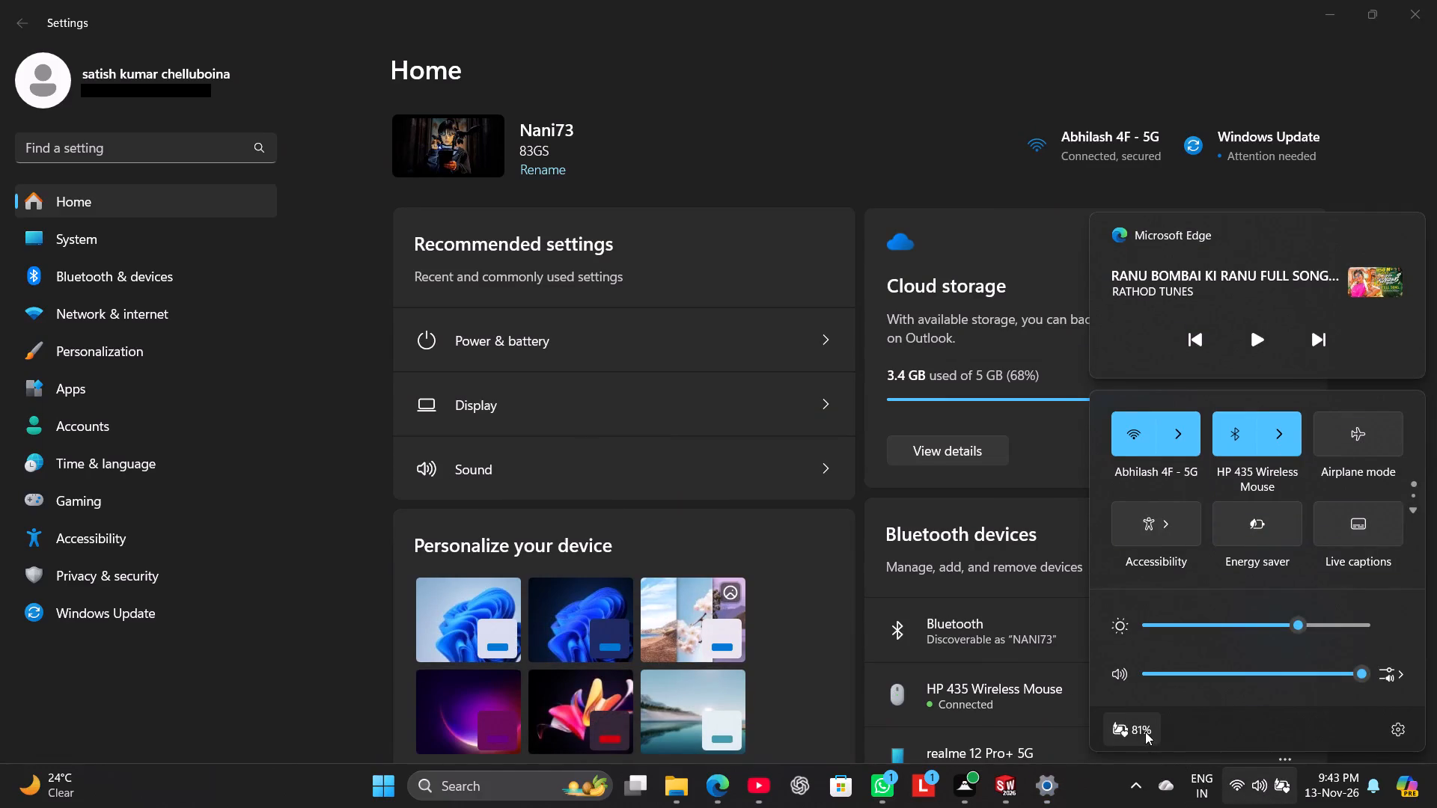
{"action": "left_click", "coordinate": [859, 574]}
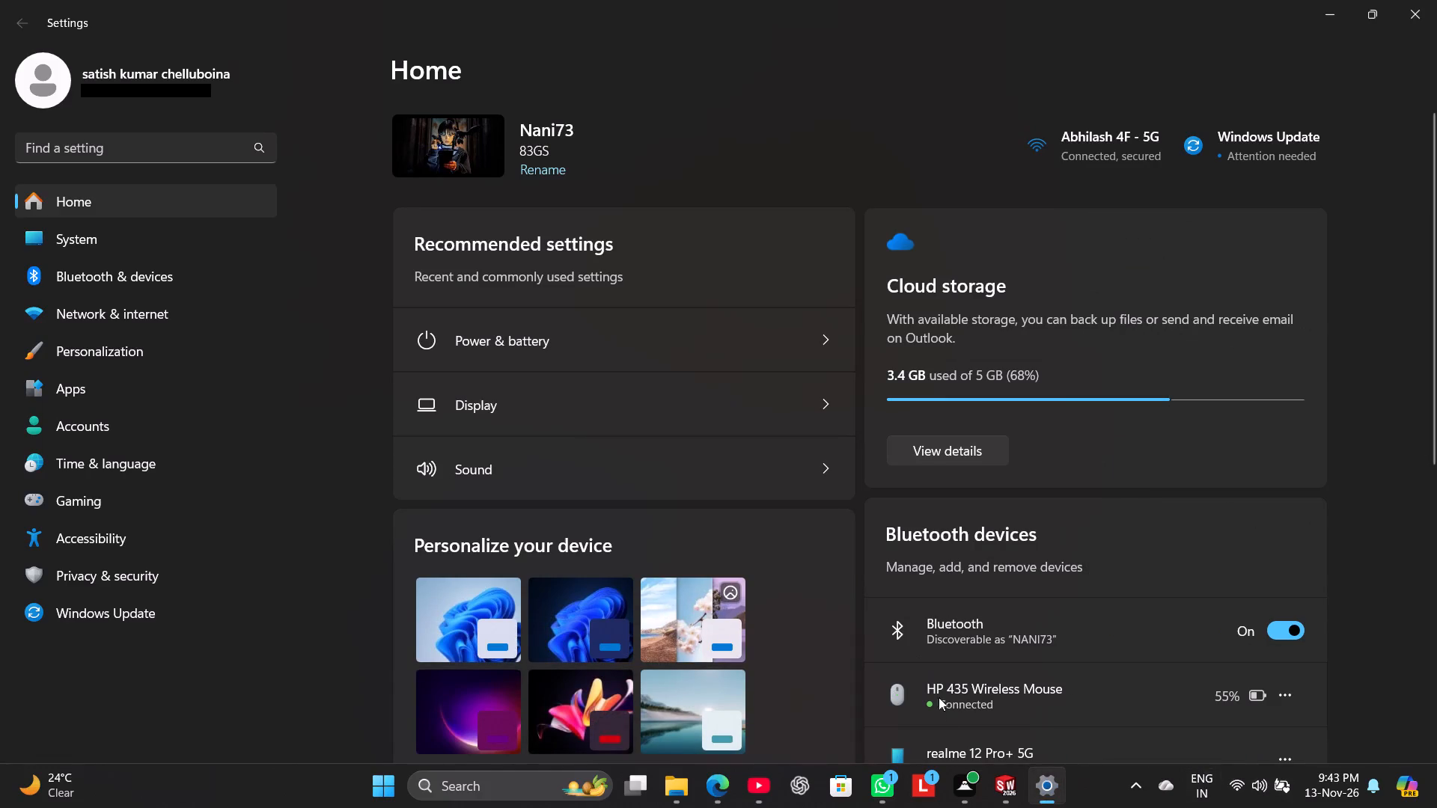
Close the Settings window and switch to the empty SOLIDWORKS Design 2026 window.
{"action": "left_click", "coordinate": [990, 779]}
{"action": "left_click", "coordinate": [1040, 789]}
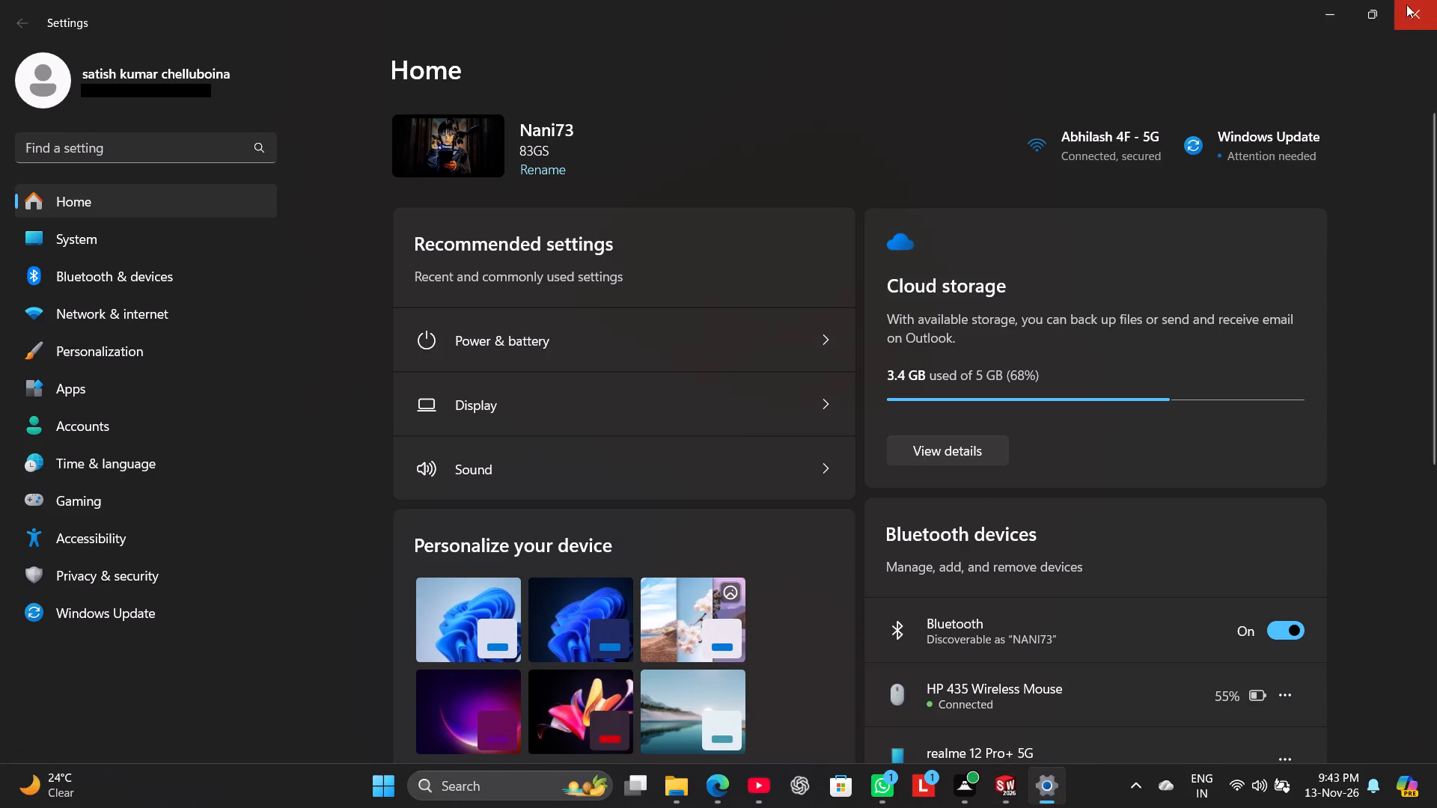
{"action": "left_click", "coordinate": [1416, 15]}
{"action": "left_click", "coordinate": [1001, 325]}
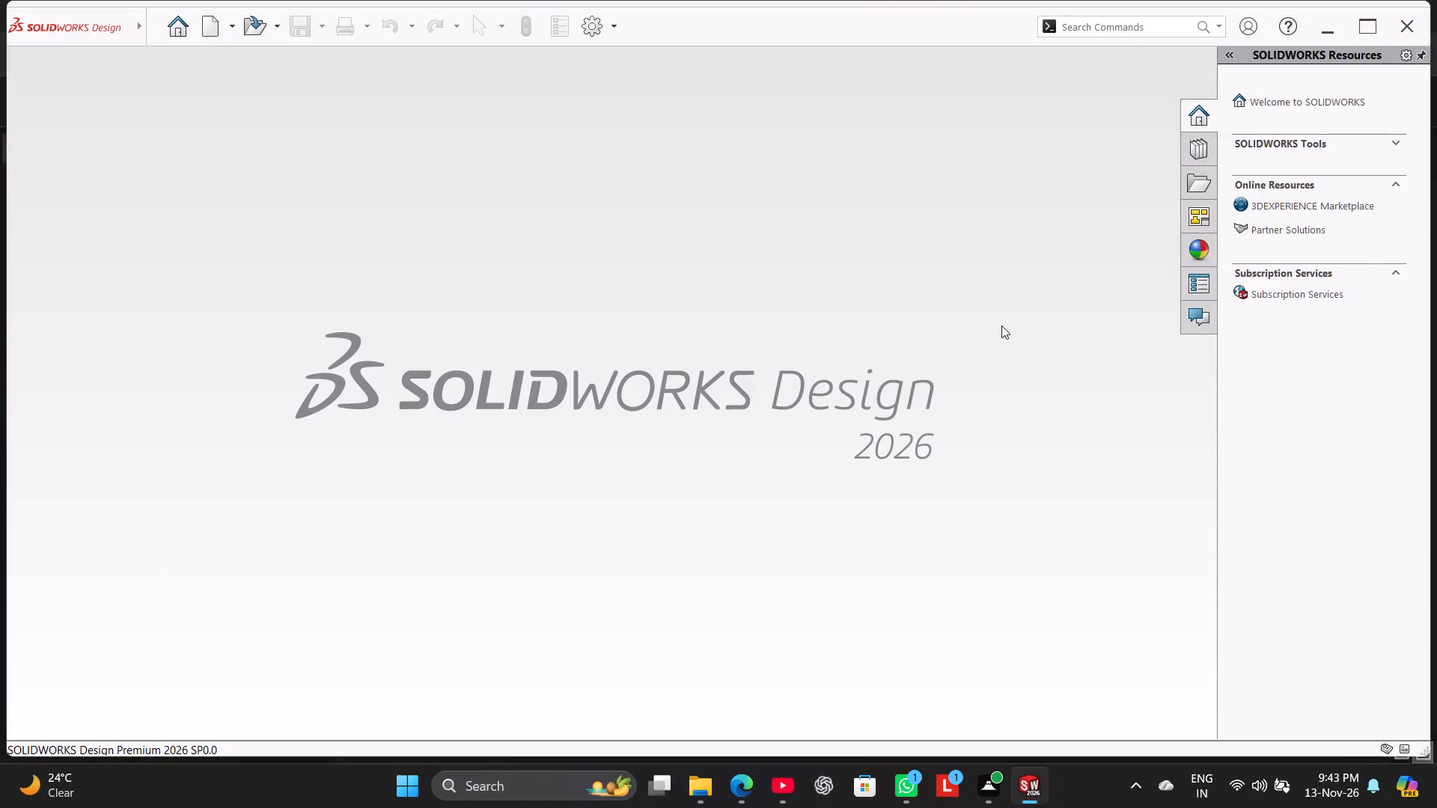
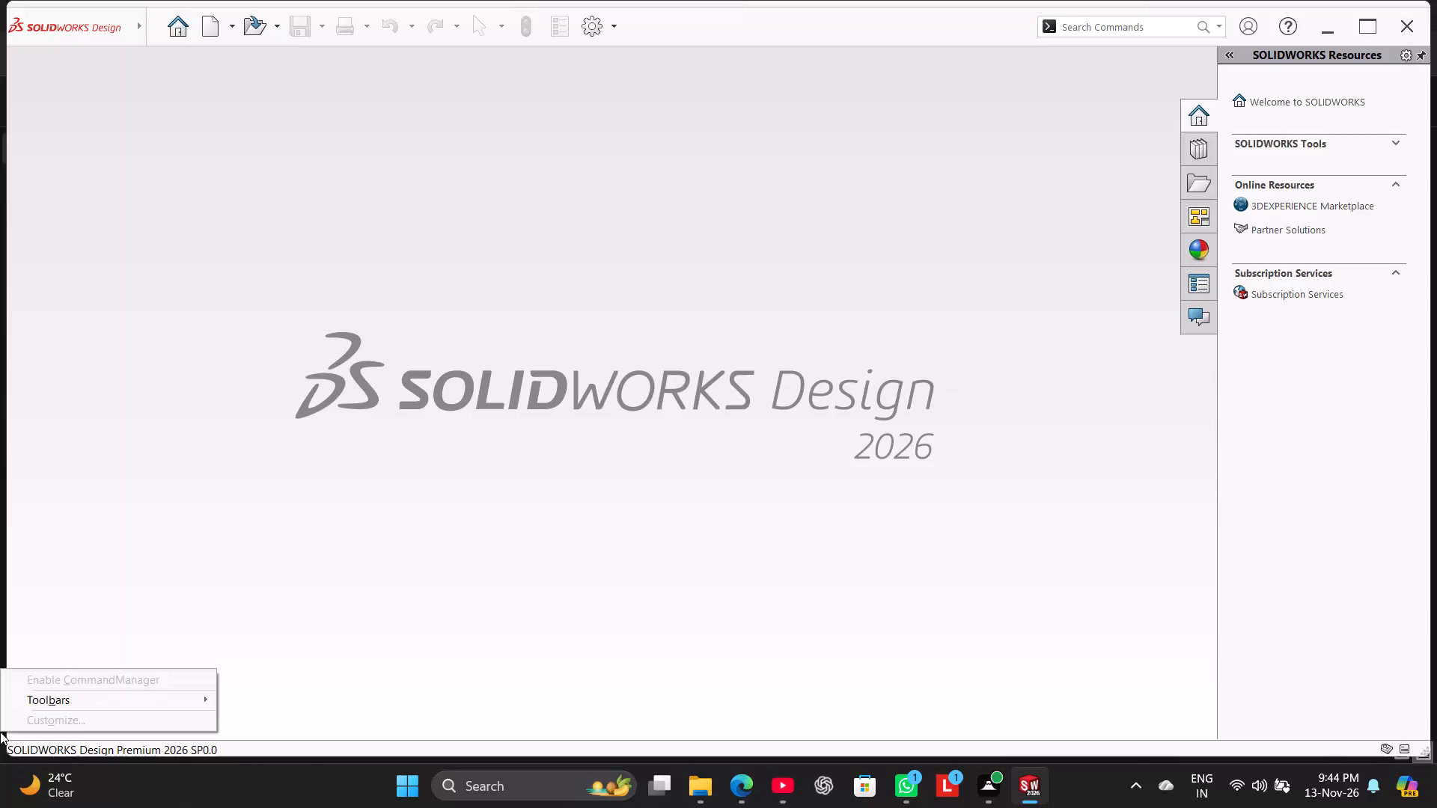
Dismiss the open toolbar options and bring up the Windows quick settings to check the laptop's battery status.
{"action": "left_click", "coordinate": [726, 346]}
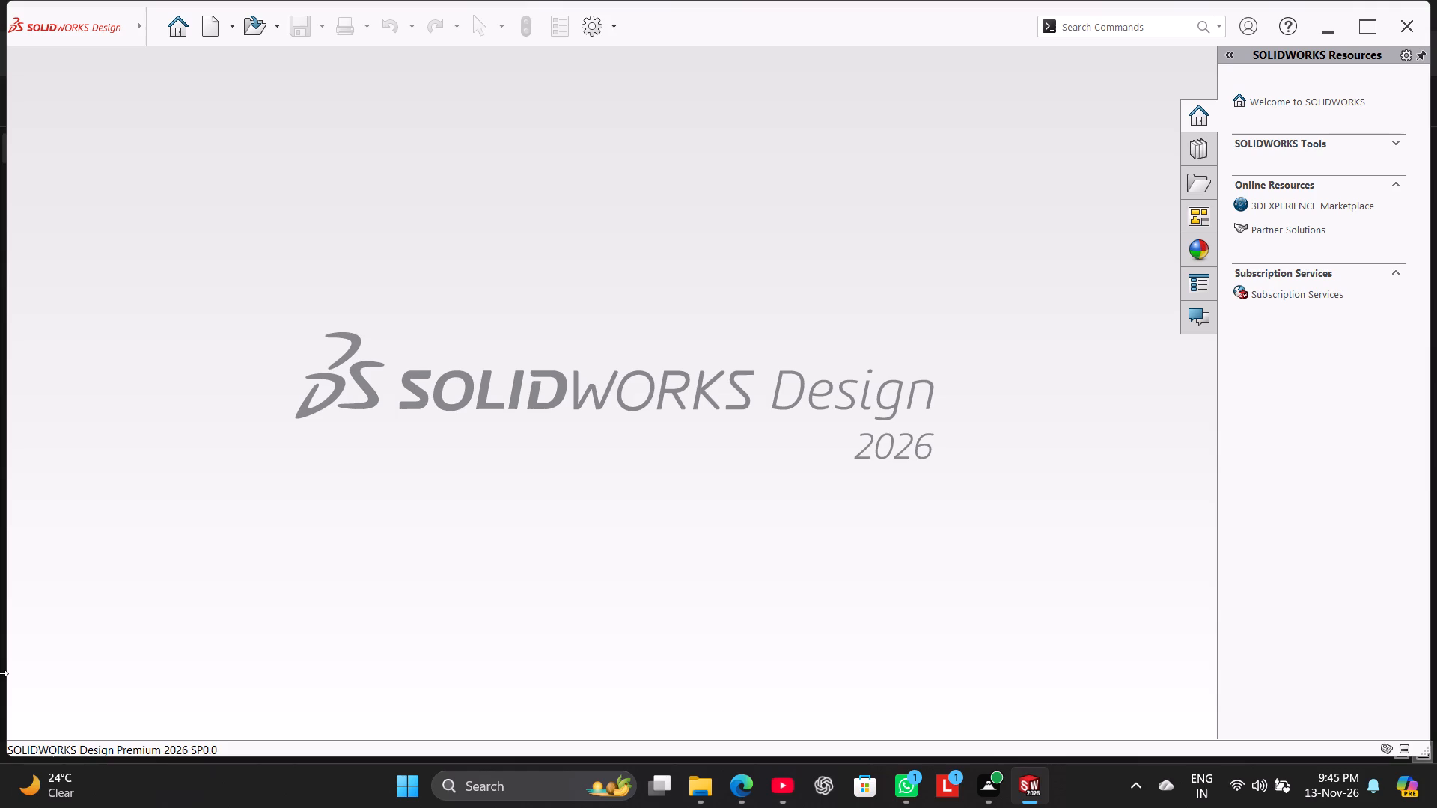
{"action": "left_click", "coordinate": [1279, 807]}
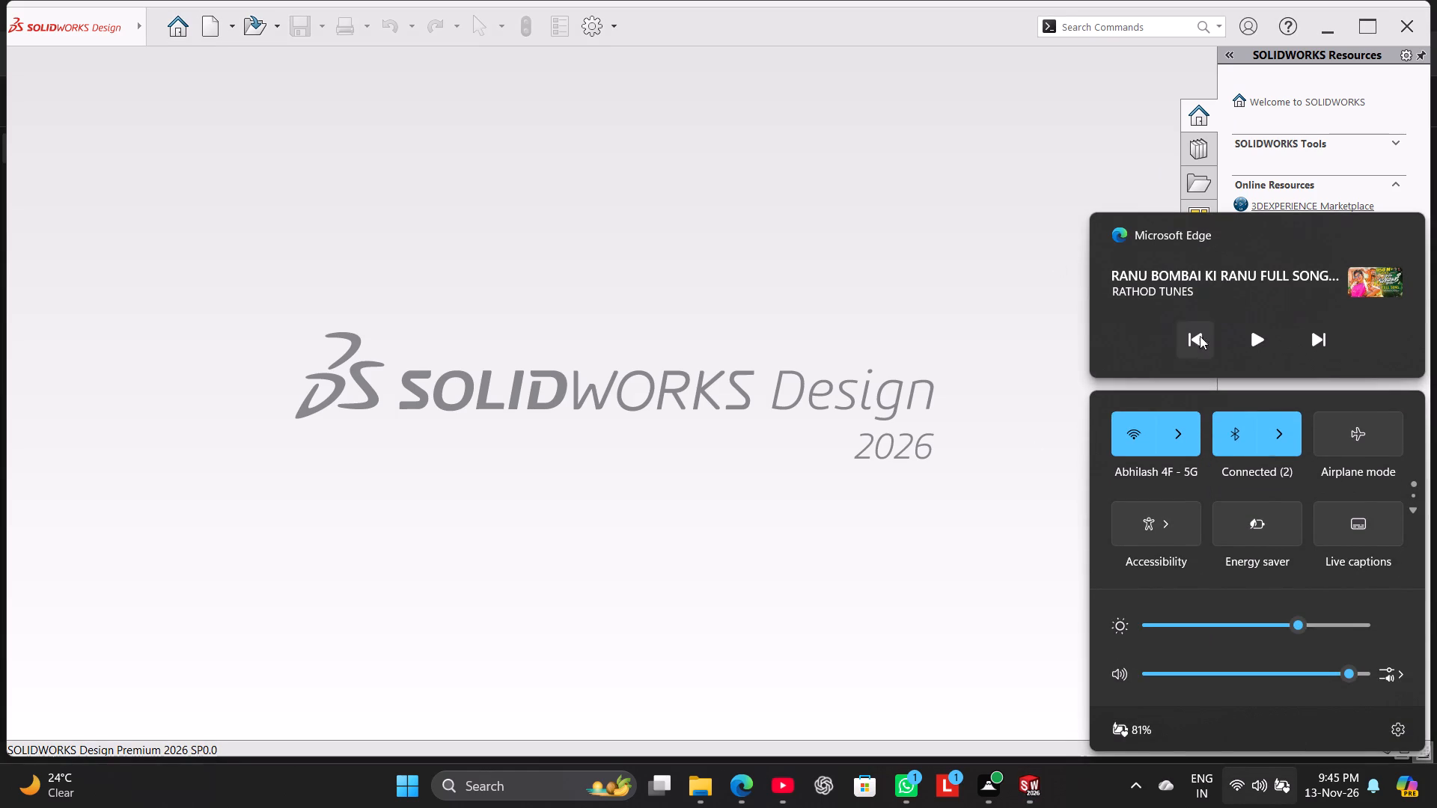
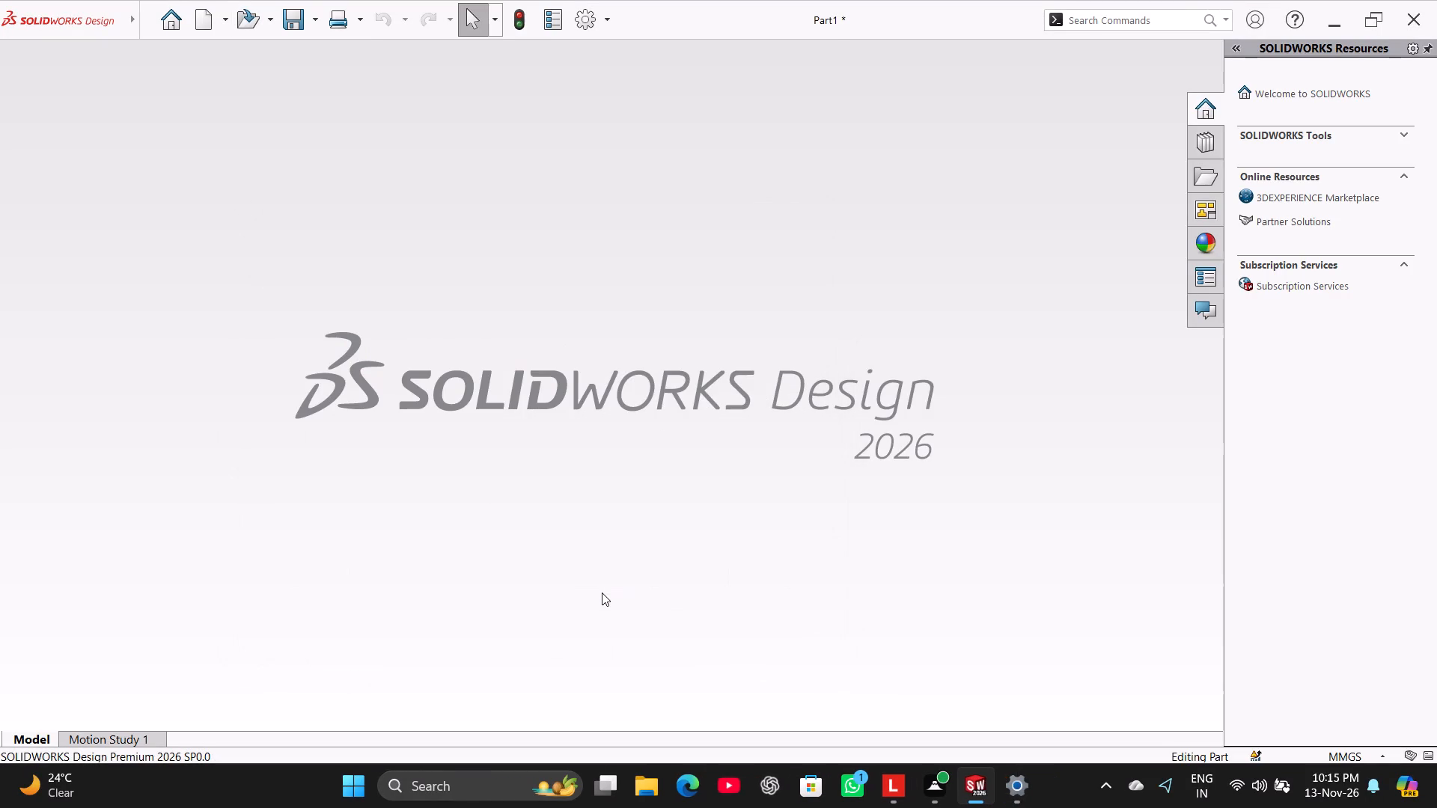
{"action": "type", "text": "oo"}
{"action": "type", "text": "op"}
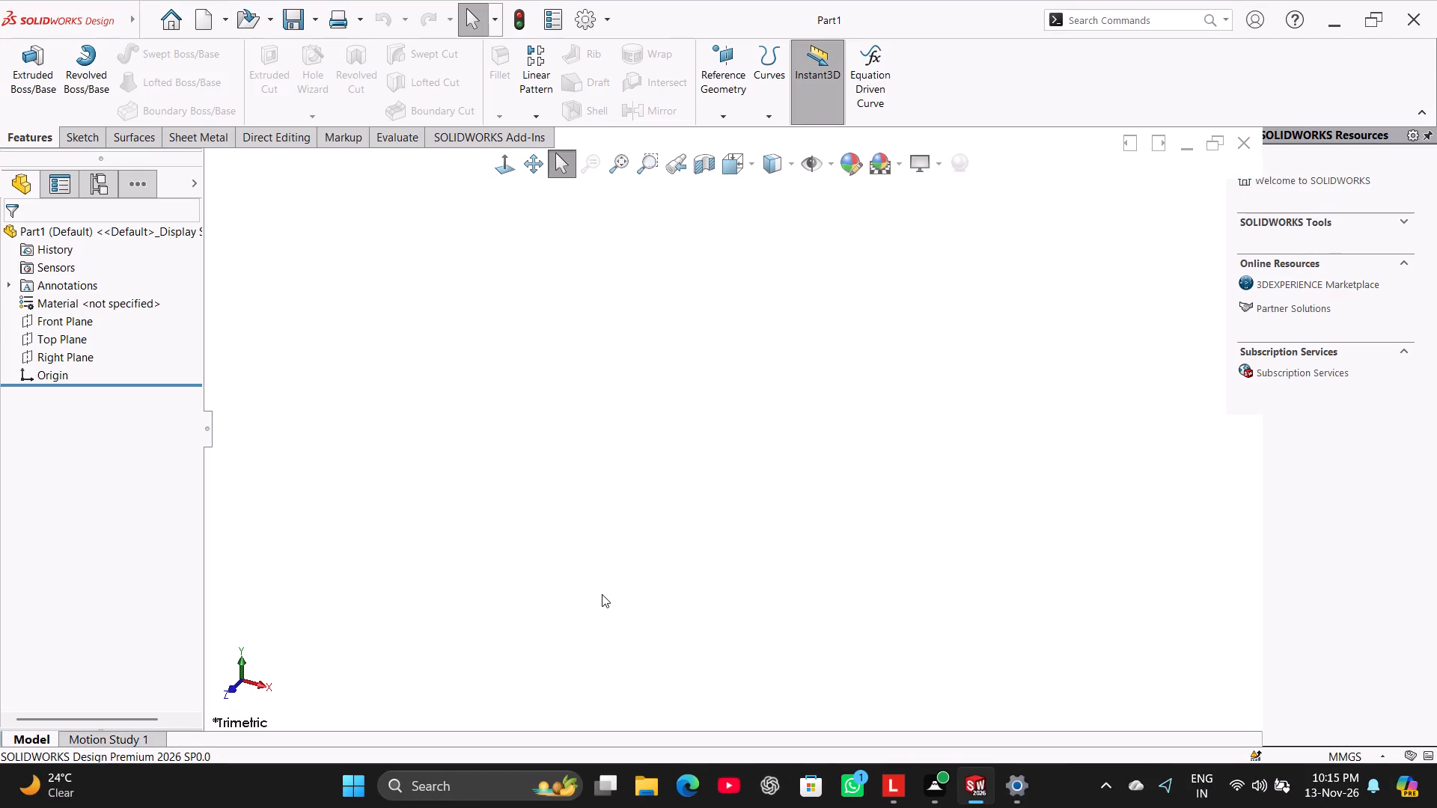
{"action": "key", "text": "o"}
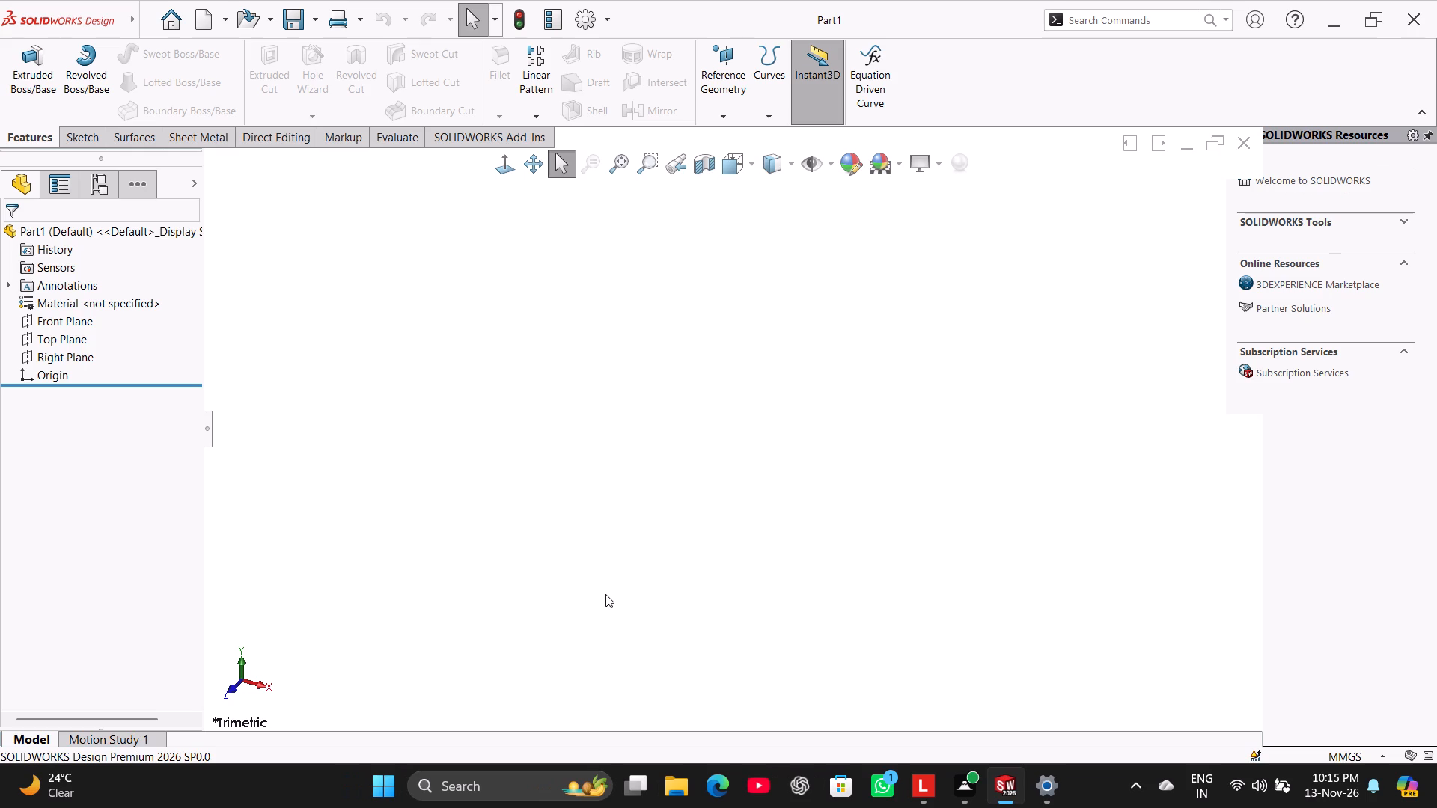
Start a sketch on the Top Plane and draw a center rectangle about 200 mm wide, centred on the origin.
{"action": "left_click", "coordinate": [86, 134]}
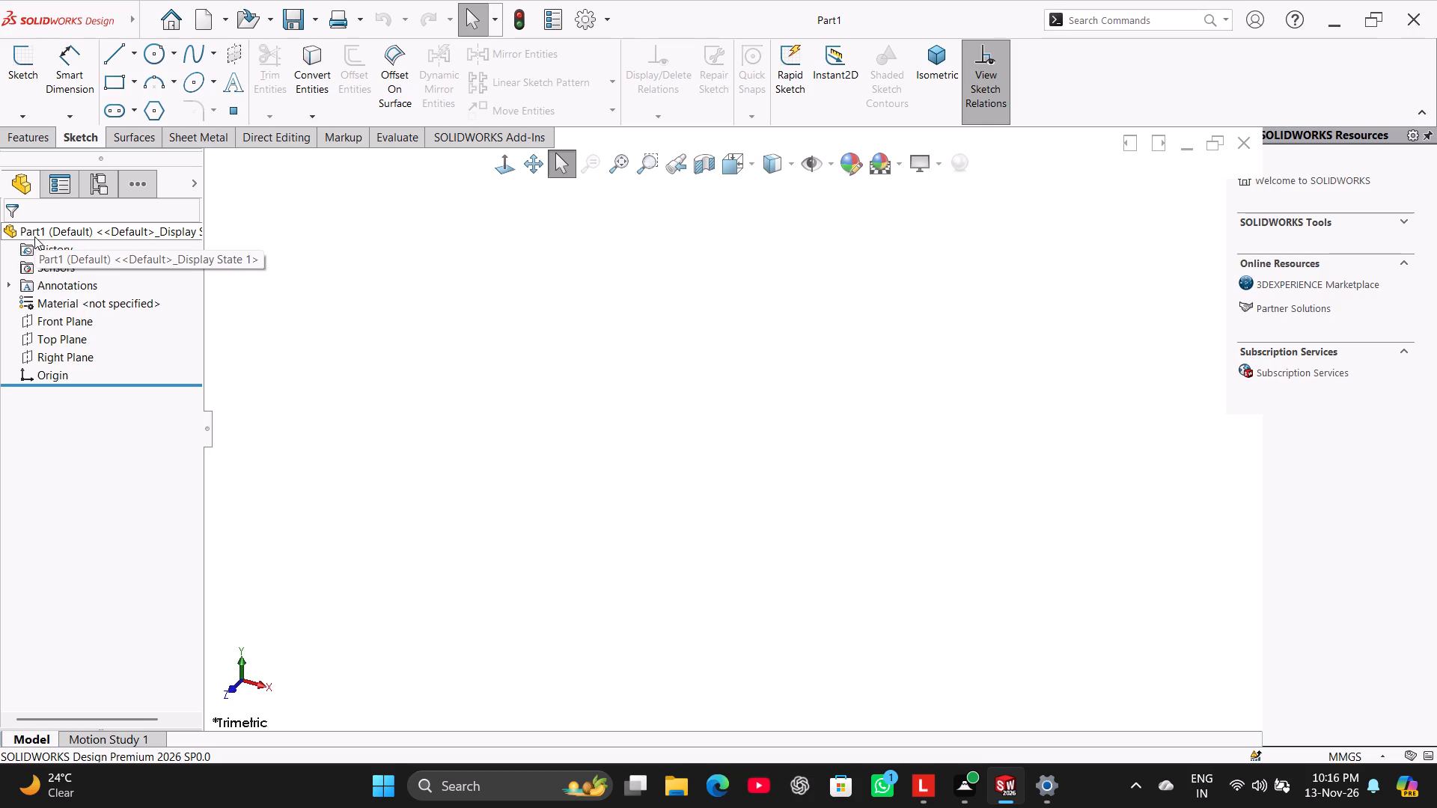
{"action": "left_click", "coordinate": [1258, 759]}
{"action": "triple_click", "coordinate": [1254, 754]}
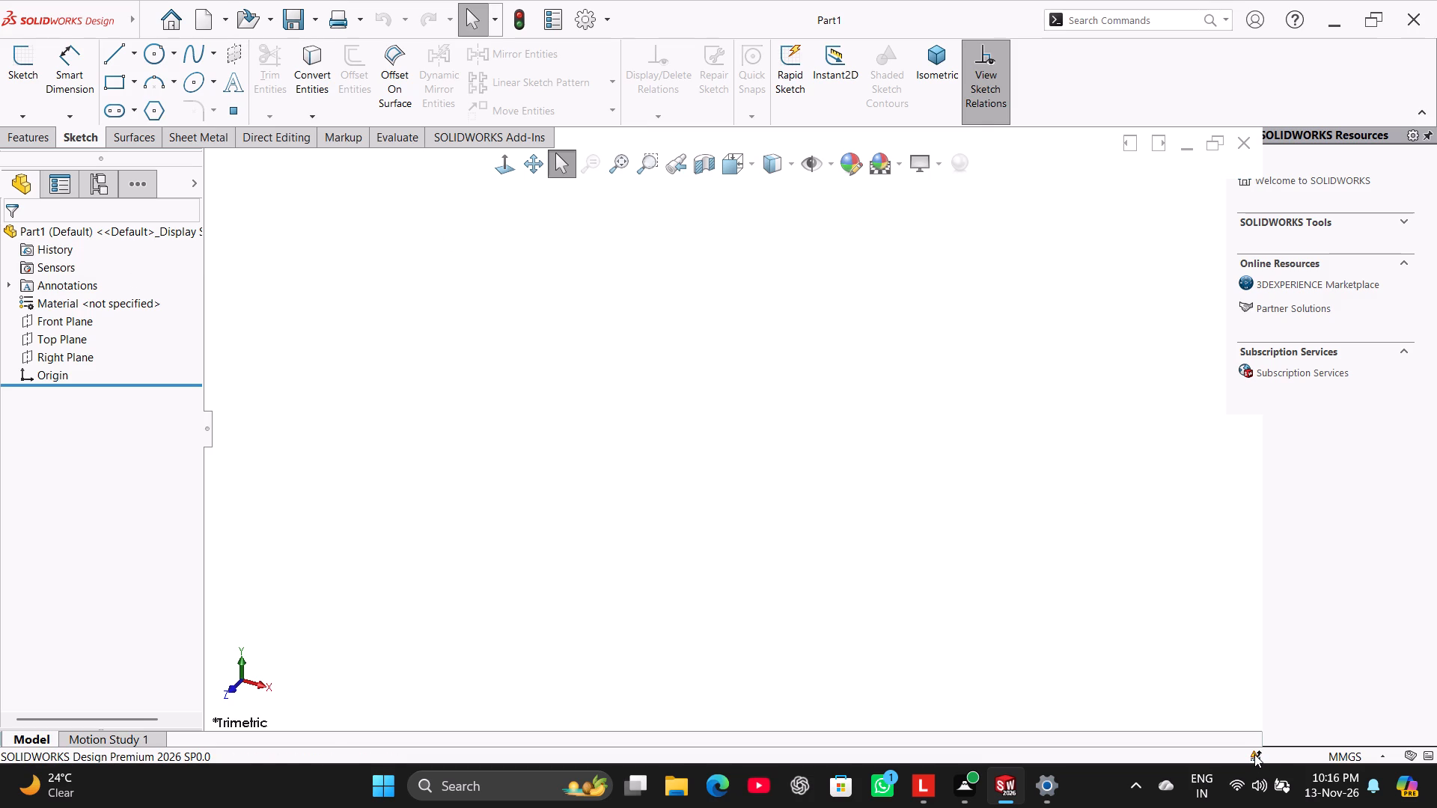
{"action": "left_click", "coordinate": [1254, 754]}
{"action": "left_click", "coordinate": [62, 337]}
{"action": "left_click", "coordinate": [80, 314]}
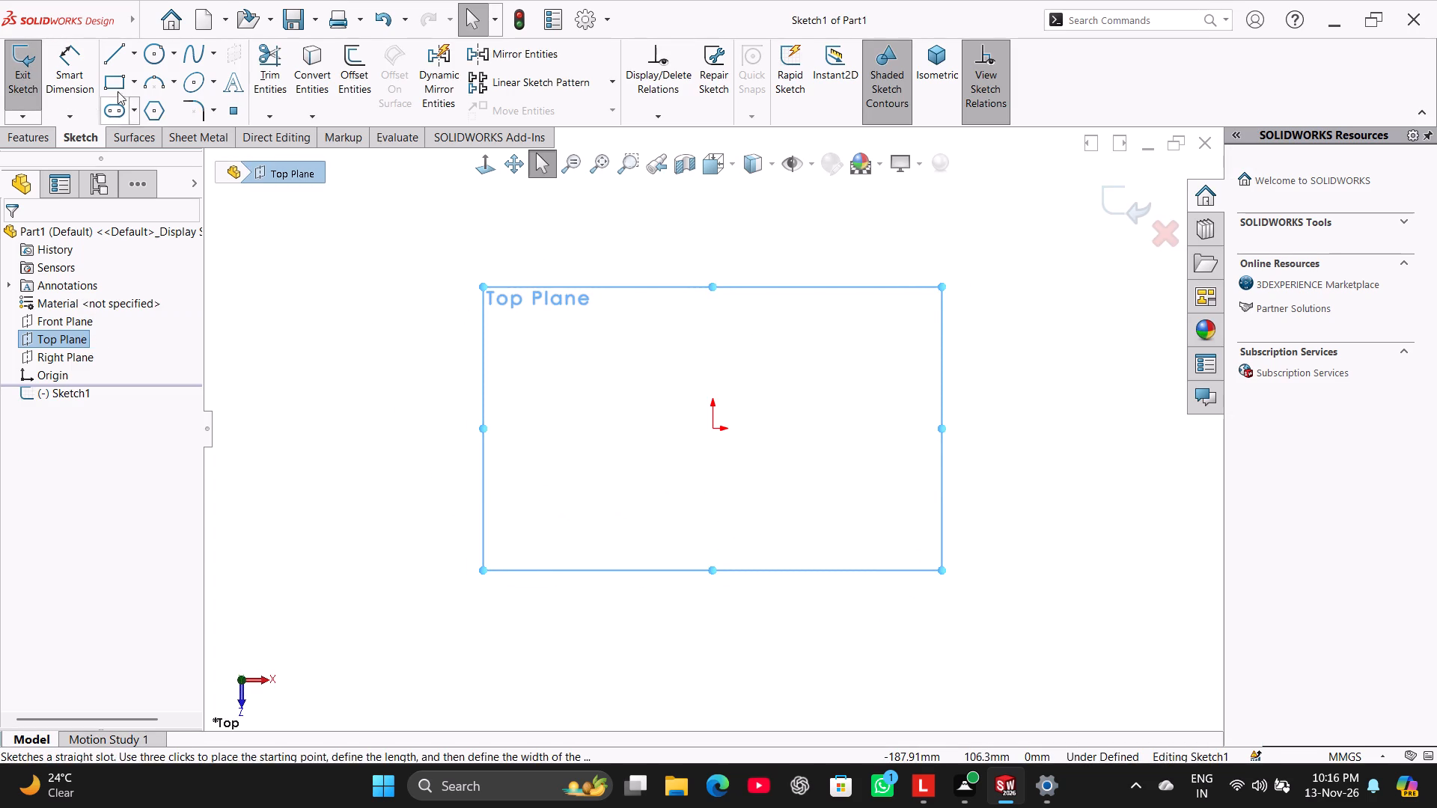
{"action": "left_click", "coordinate": [130, 77]}
{"action": "left_click", "coordinate": [126, 126]}
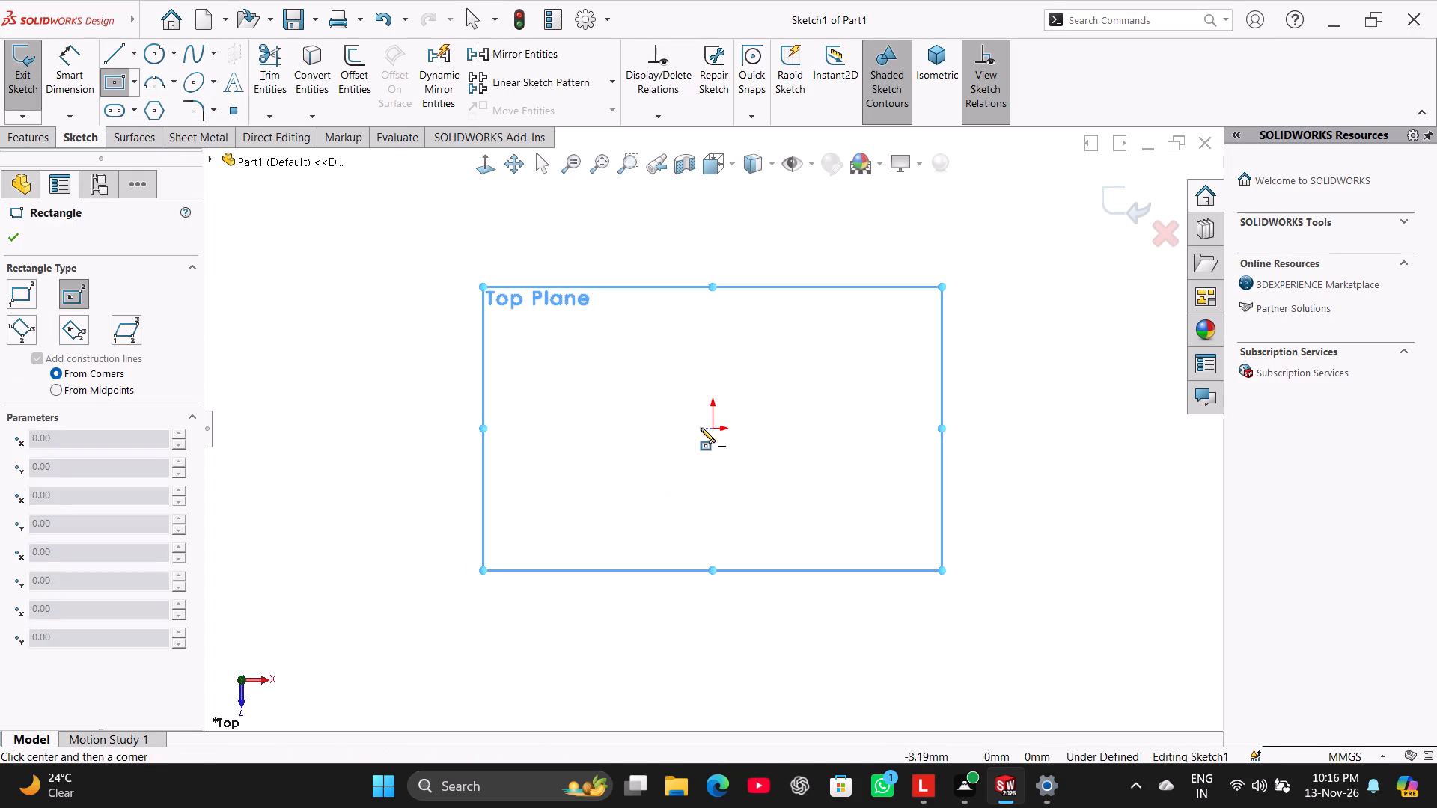
{"action": "left_click", "coordinate": [711, 430]}
{"action": "left_click", "coordinate": [970, 576]}
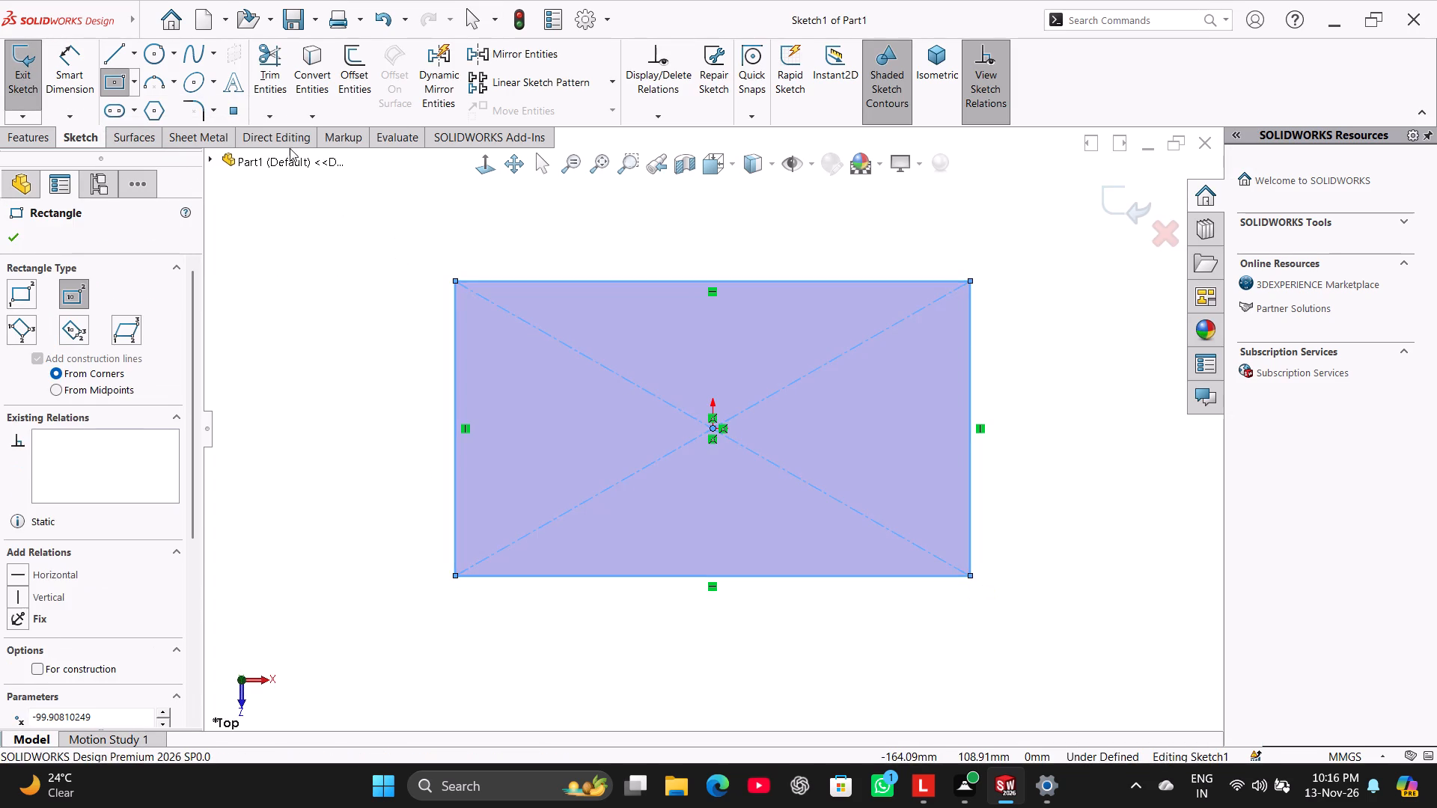
Dimension the rectangle's horizontal side to 120 mm and its vertical side to 100 mm.
{"action": "left_click", "coordinate": [65, 46]}
{"action": "left_click", "coordinate": [772, 580]}
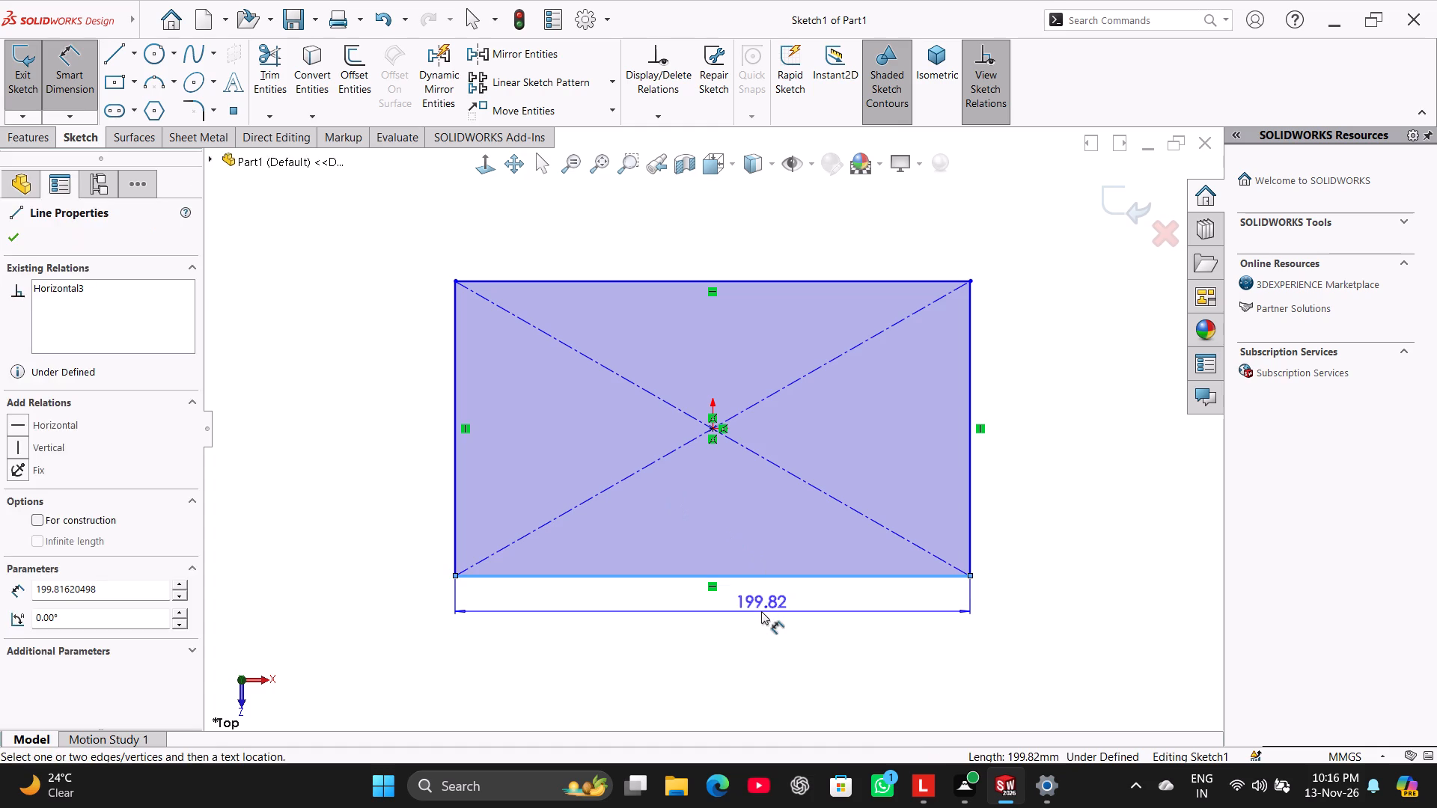
{"action": "left_click", "coordinate": [761, 611]}
{"action": "type", "text": "120"}
{"action": "key", "text": "Return"}
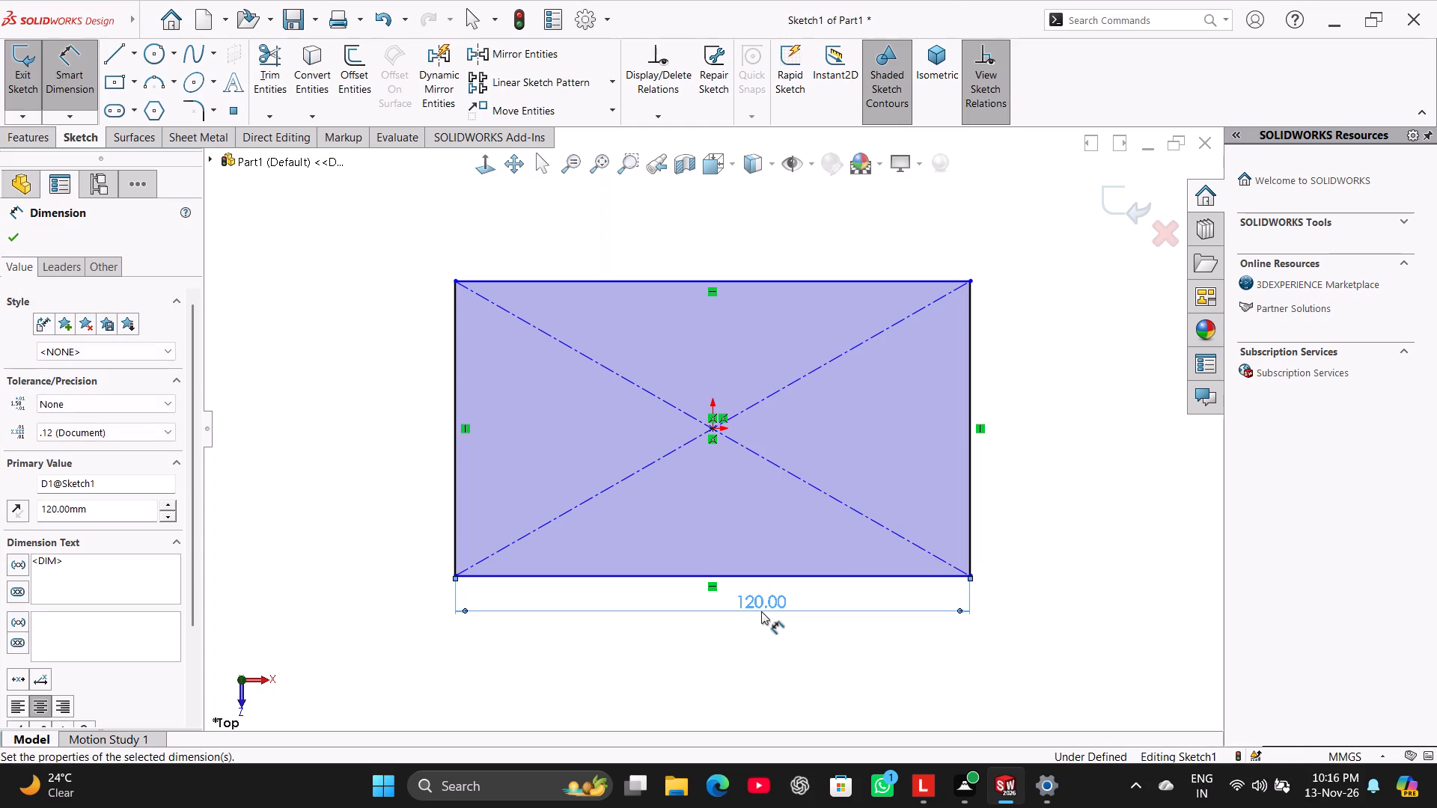
{"action": "left_click", "coordinate": [459, 507]}
{"action": "left_click", "coordinate": [390, 487]}
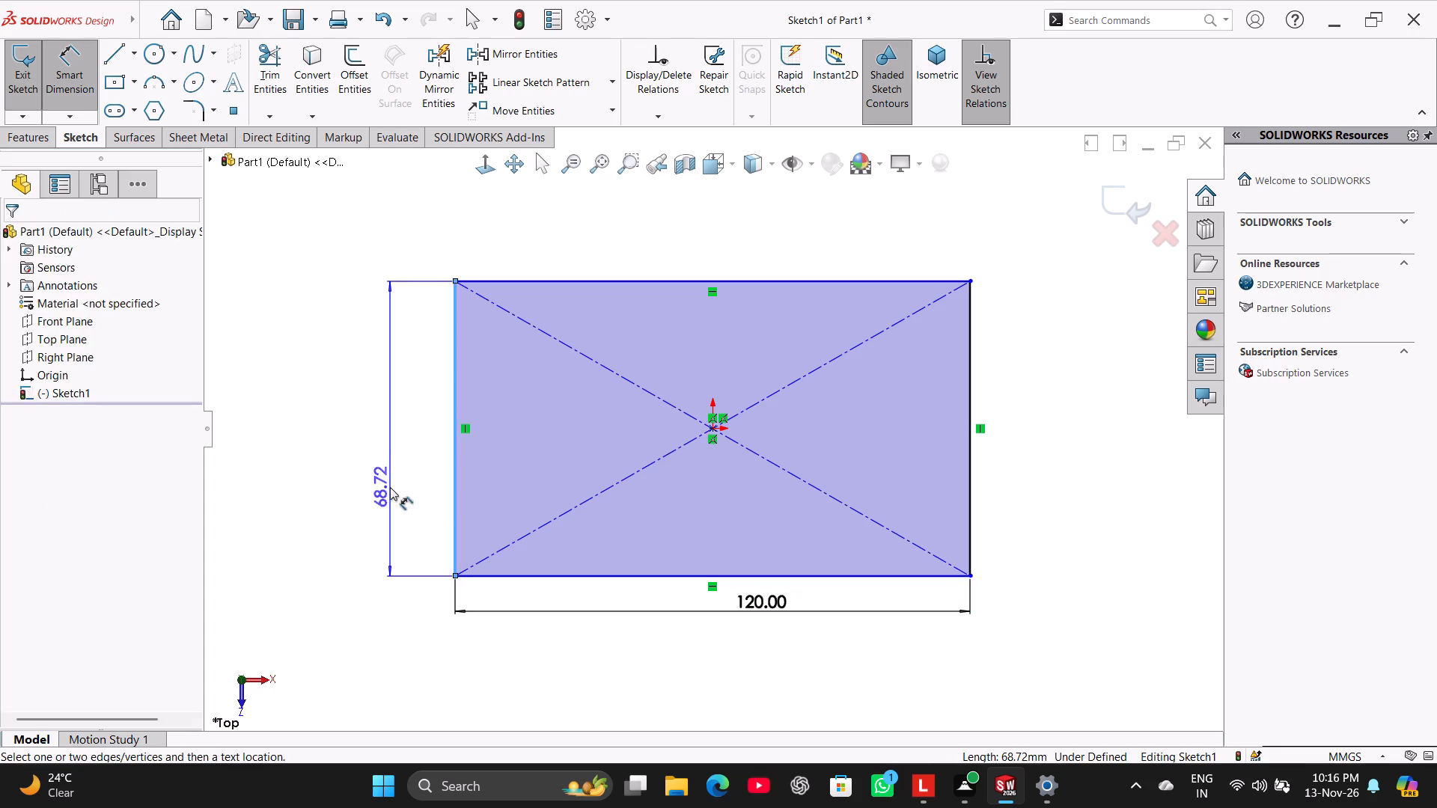
{"action": "type", "text": "100"}
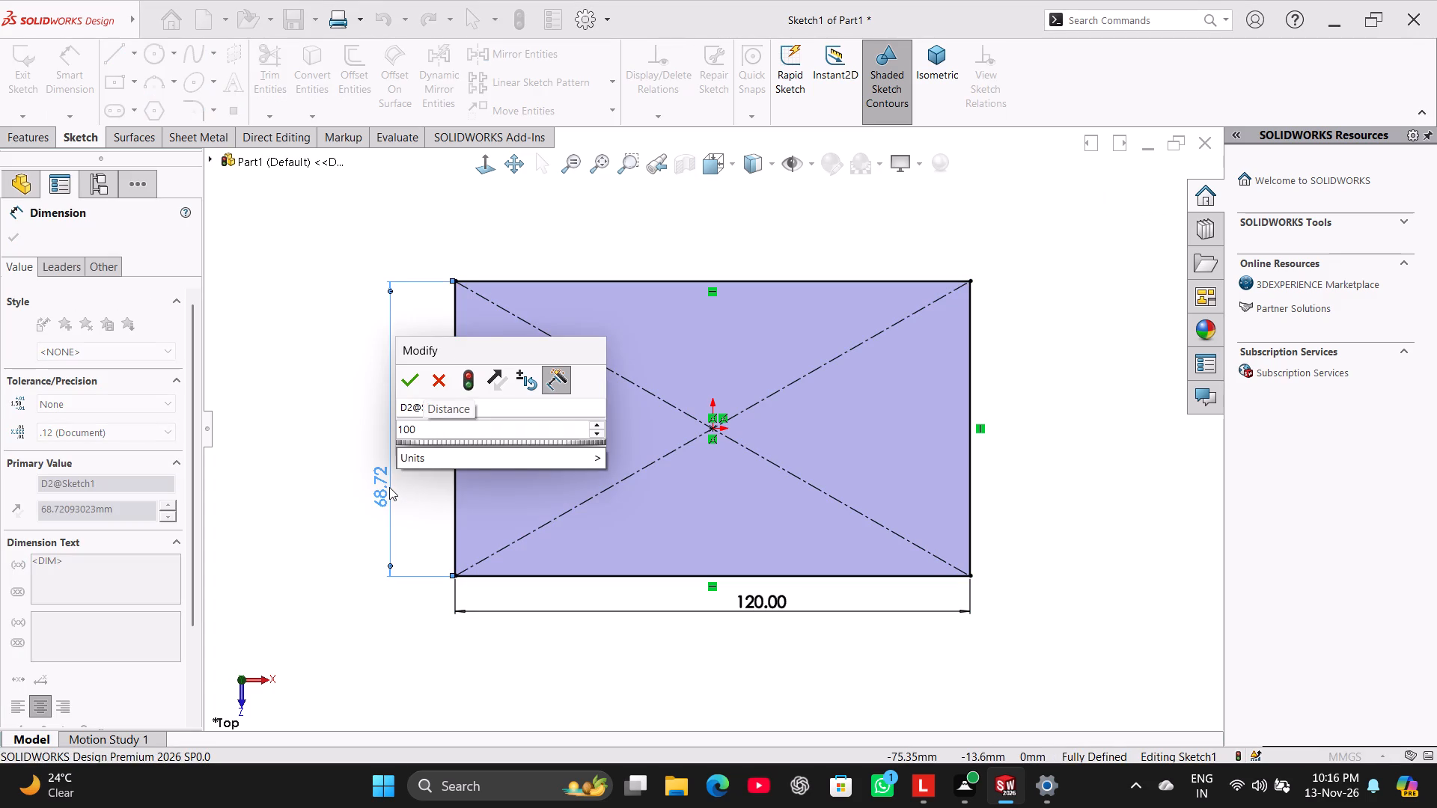
{"action": "key", "text": "Return"}
{"action": "right_click", "coordinate": [358, 468]}
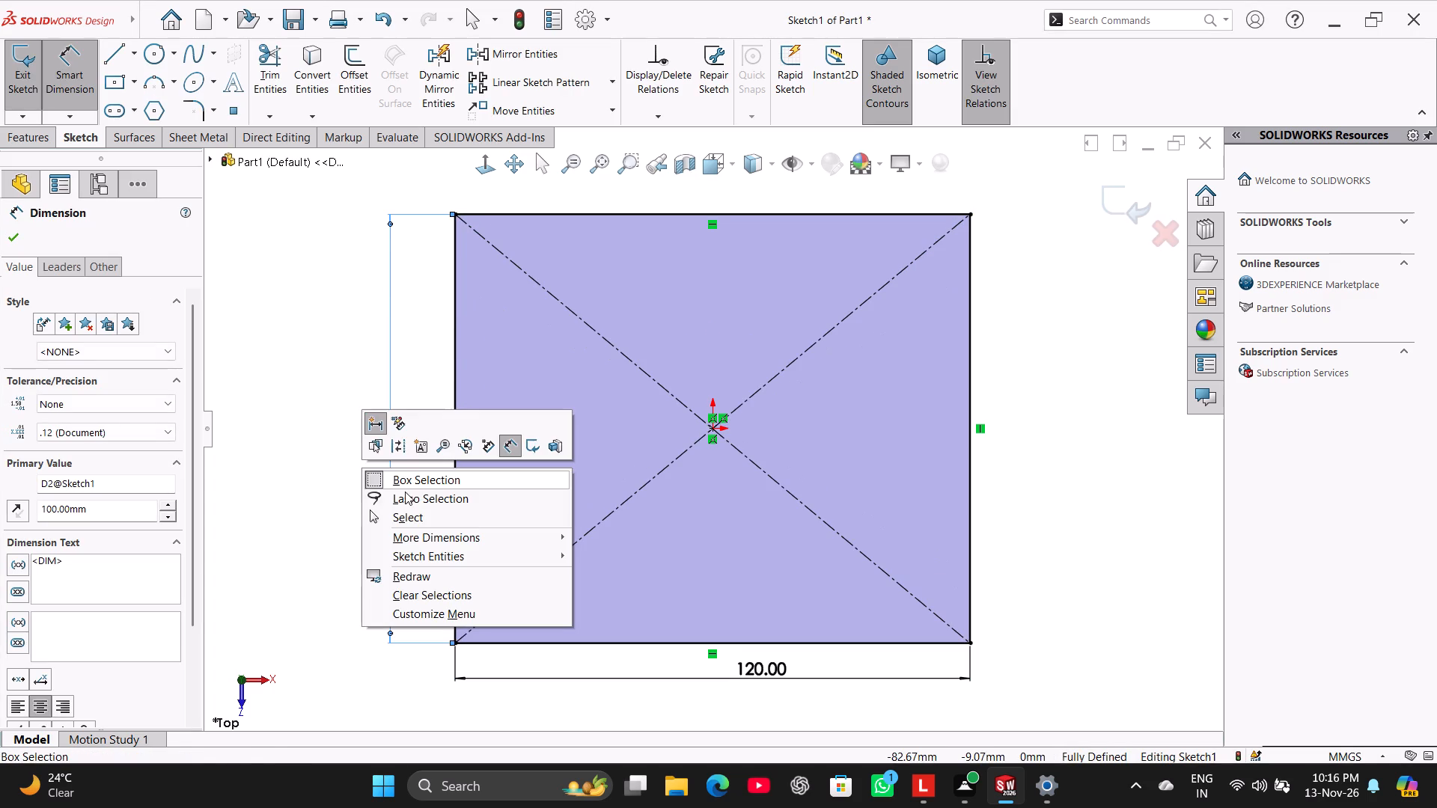
{"action": "left_click", "coordinate": [424, 518]}
{"action": "scroll", "coordinate": [459, 526], "scroll_direction": "up", "scroll_amount": 2}
{"action": "left_click_drag", "start_coordinate": [478, 491], "coordinate": [478, 434]}
{"action": "left_click", "coordinate": [388, 486]}
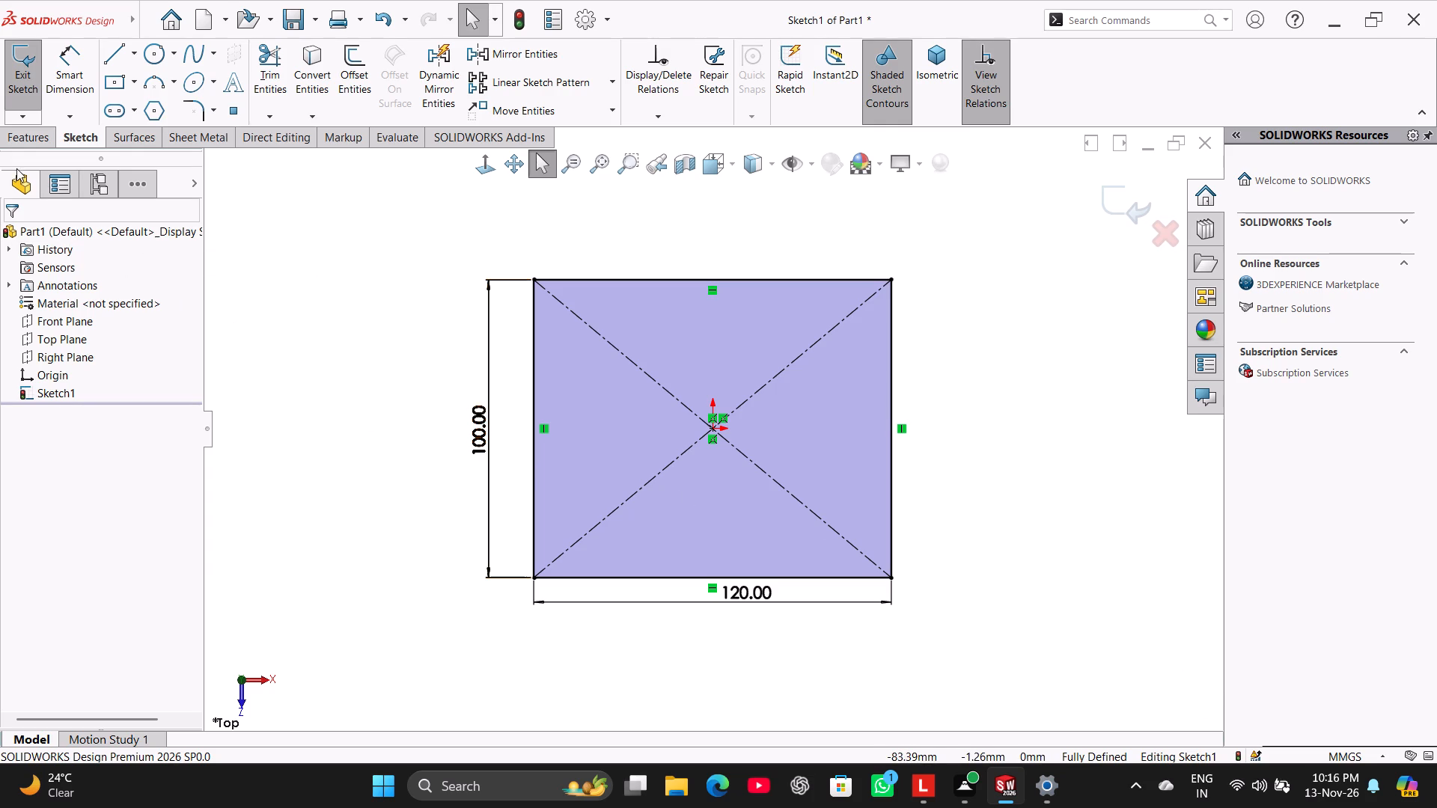
Create a sheet metal base flange from the rectangle with 2 mm thickness, reversed direction and a relief ratio of 0.5.
{"action": "left_click", "coordinate": [25, 141]}
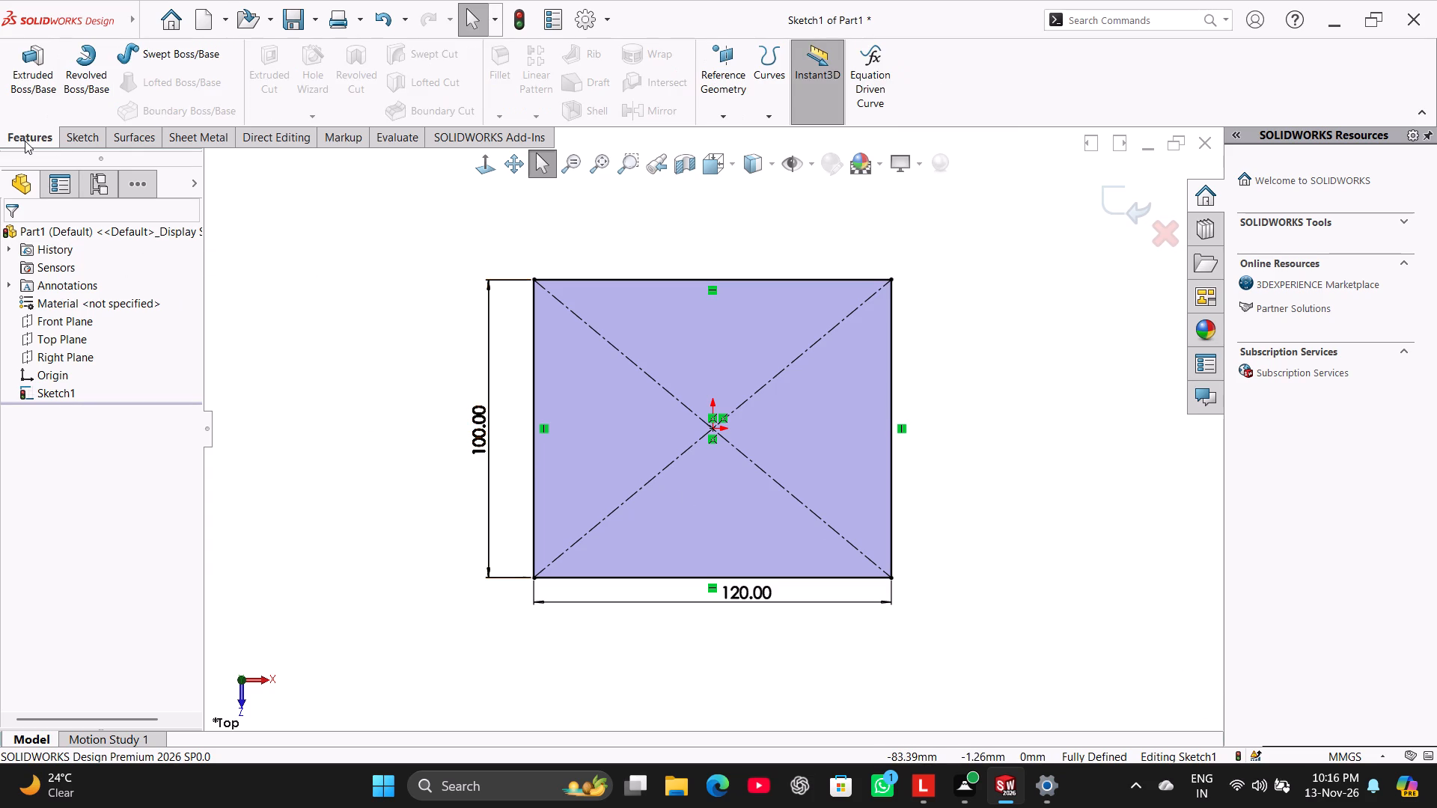
{"action": "left_click", "coordinate": [190, 136]}
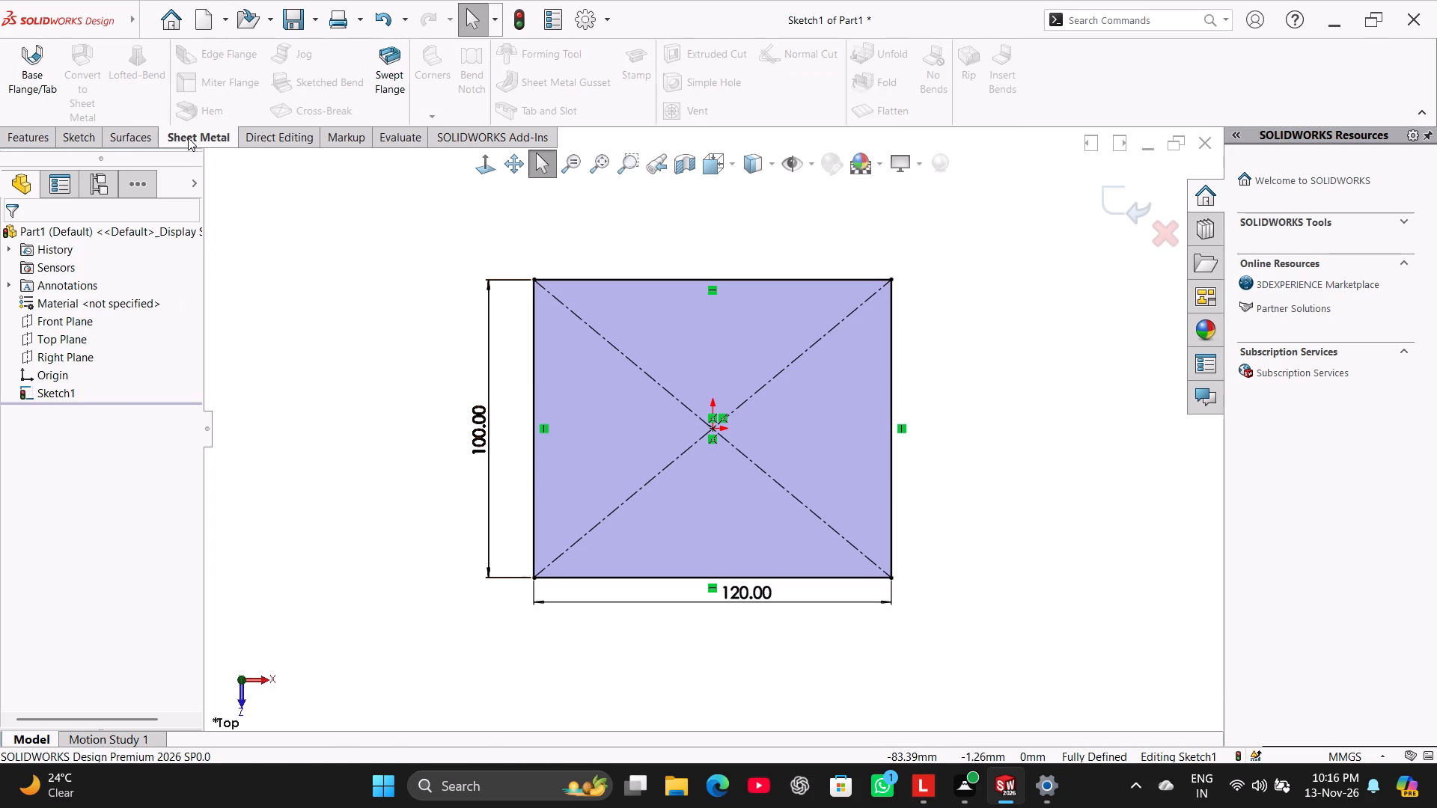
{"action": "left_click", "coordinate": [31, 74]}
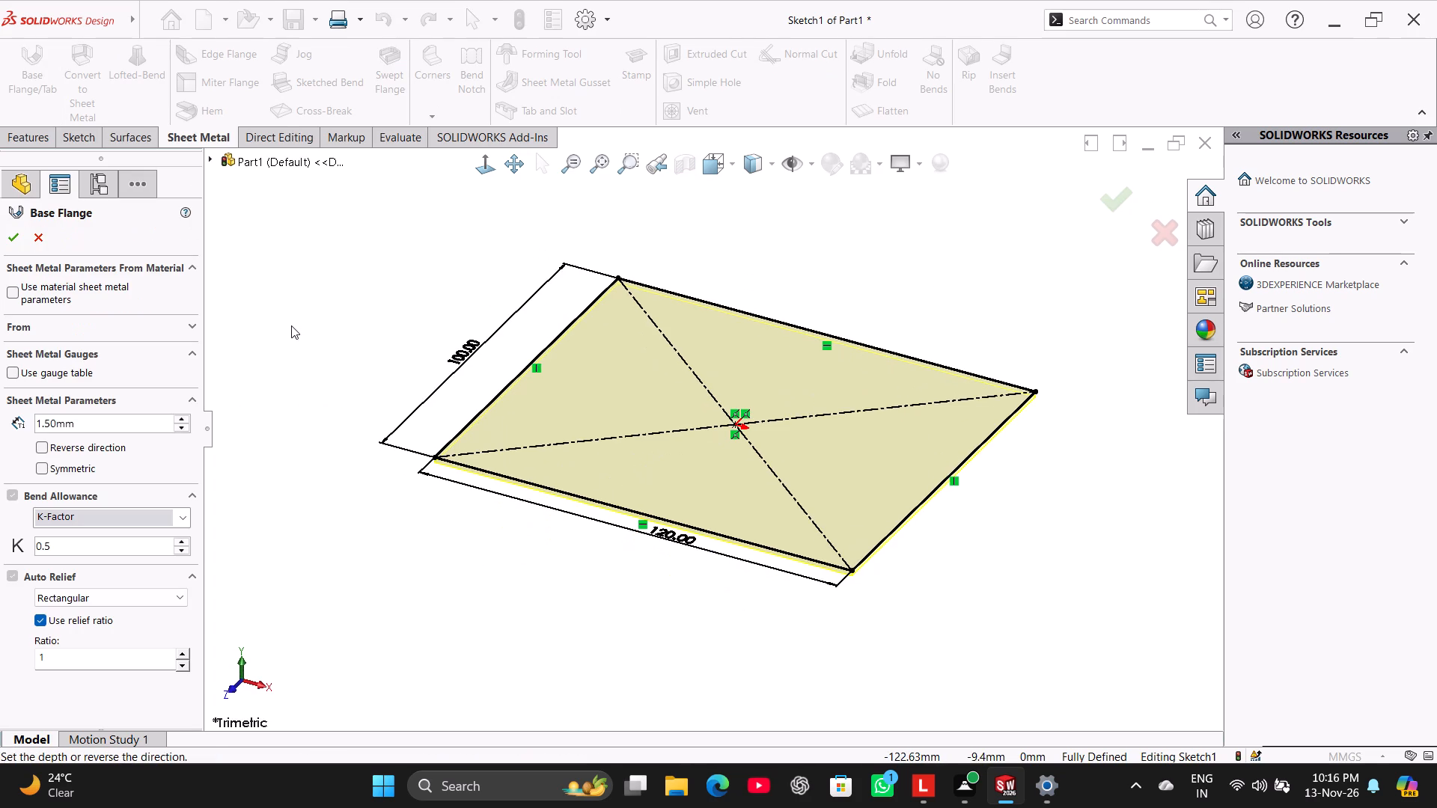
{"action": "double_click", "coordinate": [125, 415]}
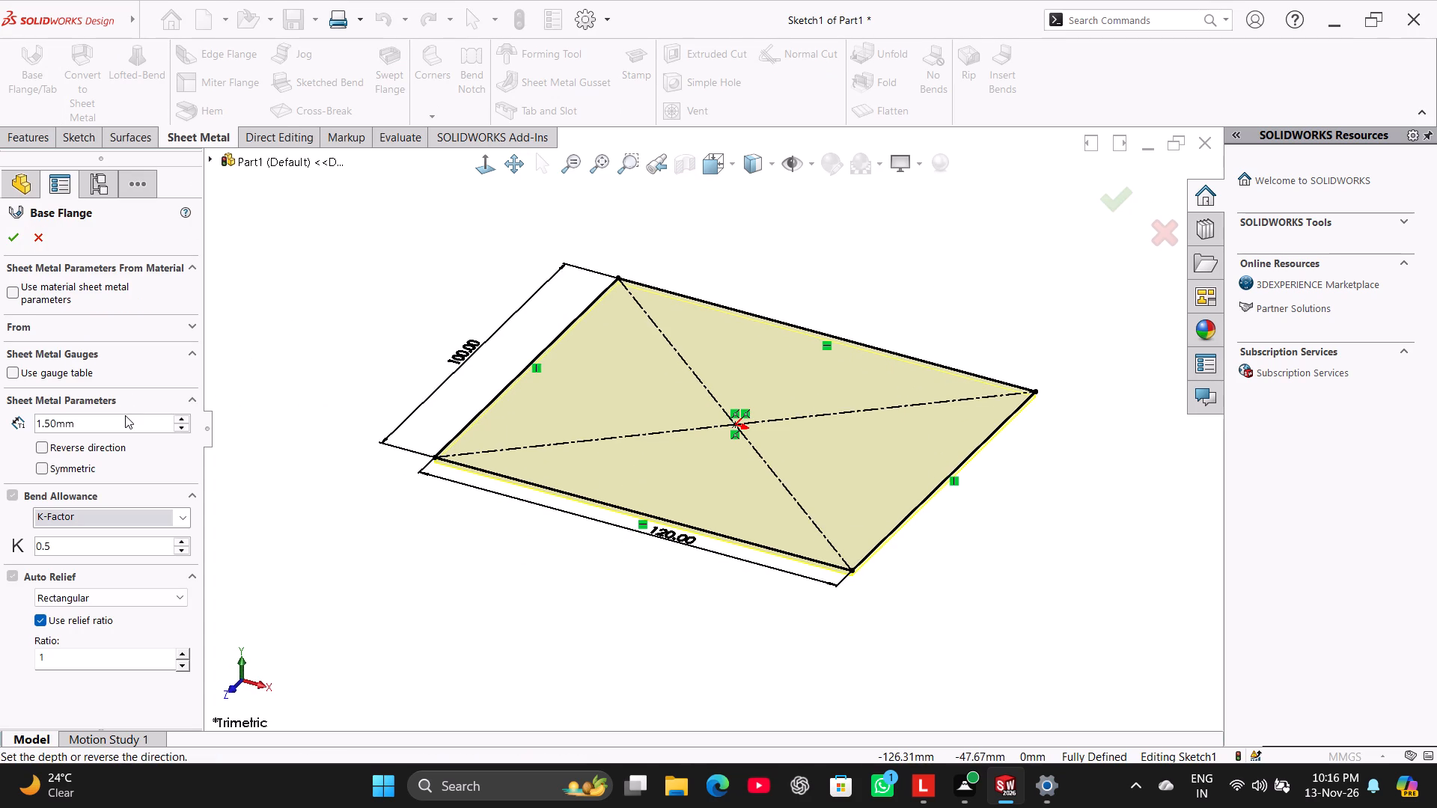
{"action": "double_click", "coordinate": [125, 432]}
{"action": "key", "text": "2"}
{"action": "key", "text": "Return"}
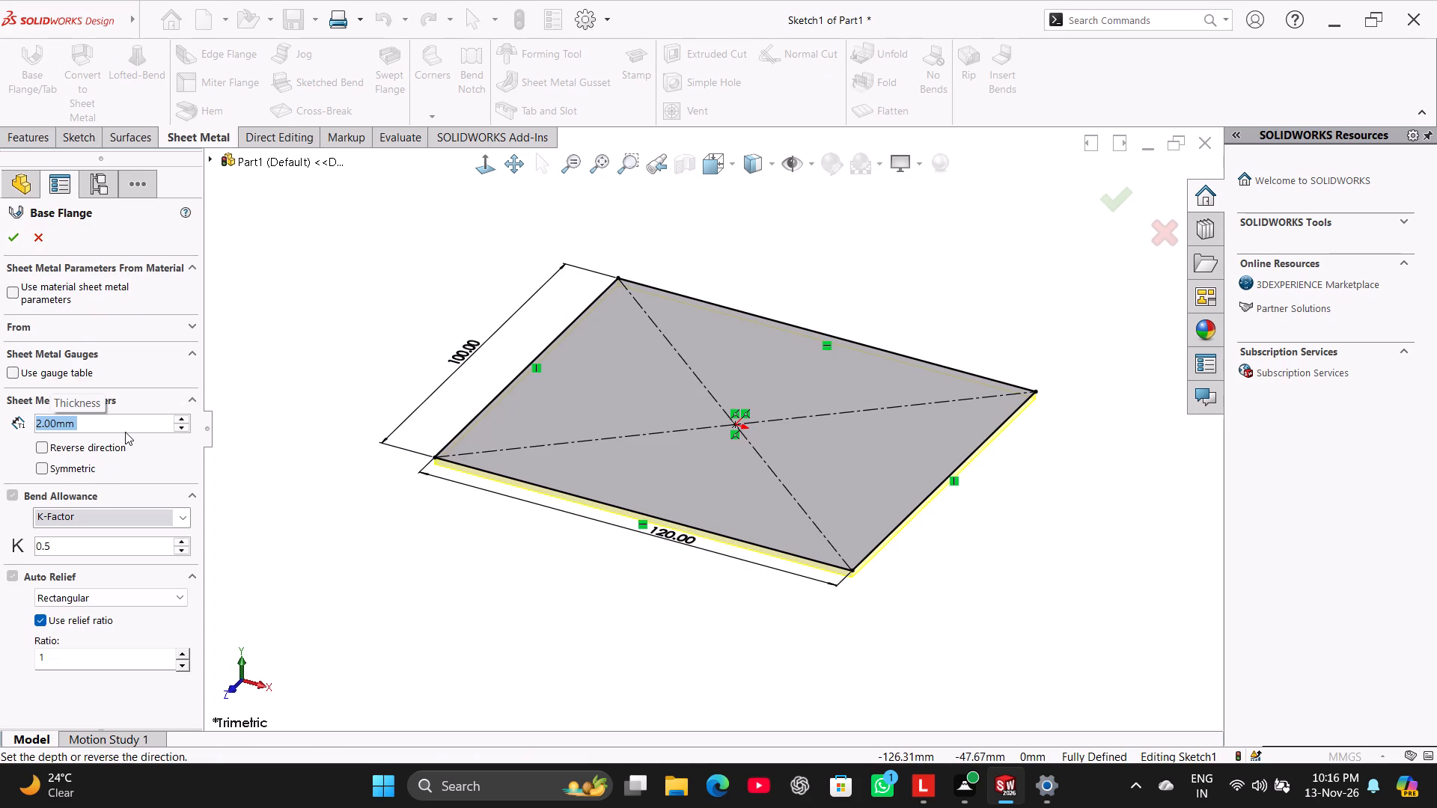
{"action": "left_click", "coordinate": [37, 452]}
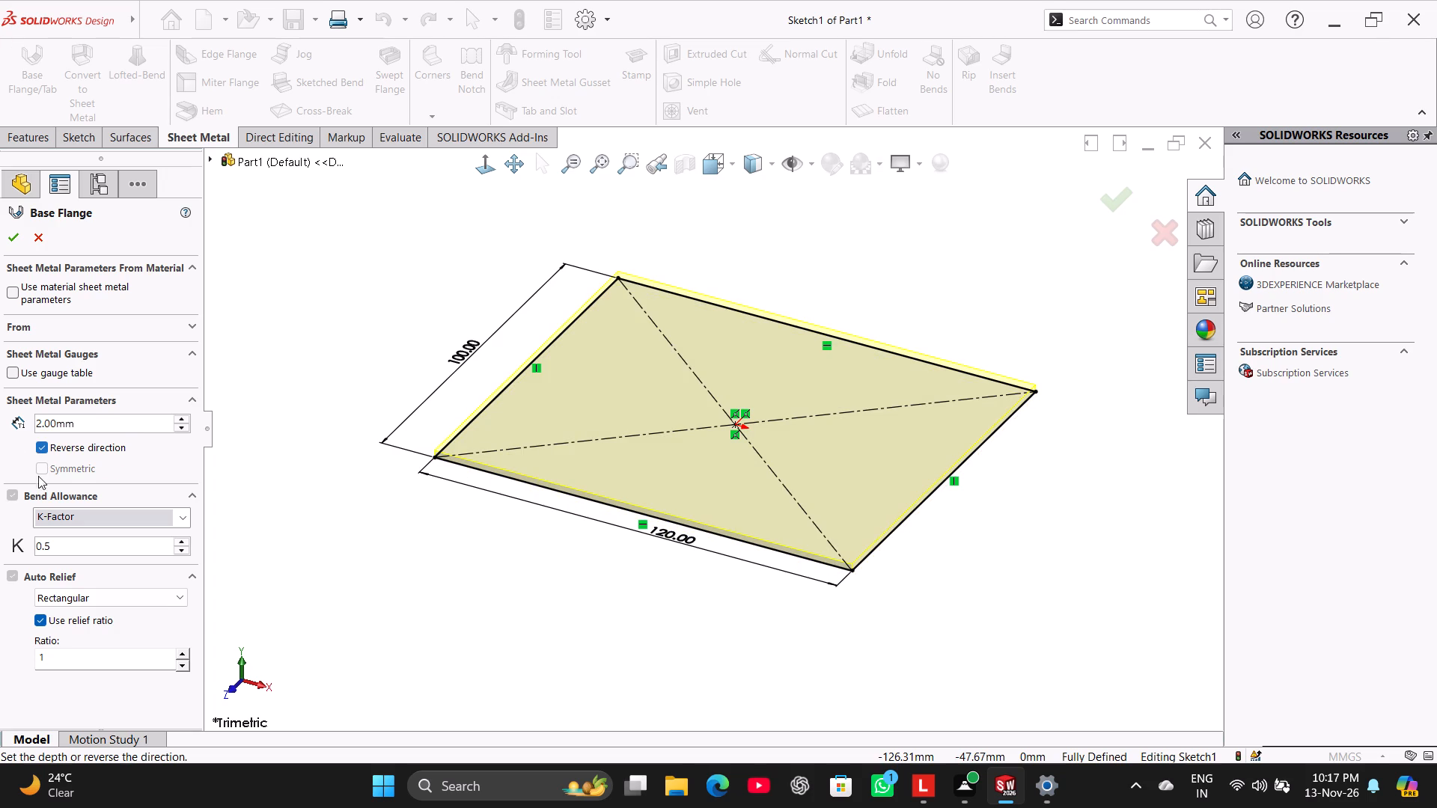
{"action": "double_click", "coordinate": [79, 662]}
{"action": "type", "text": "0.5"}
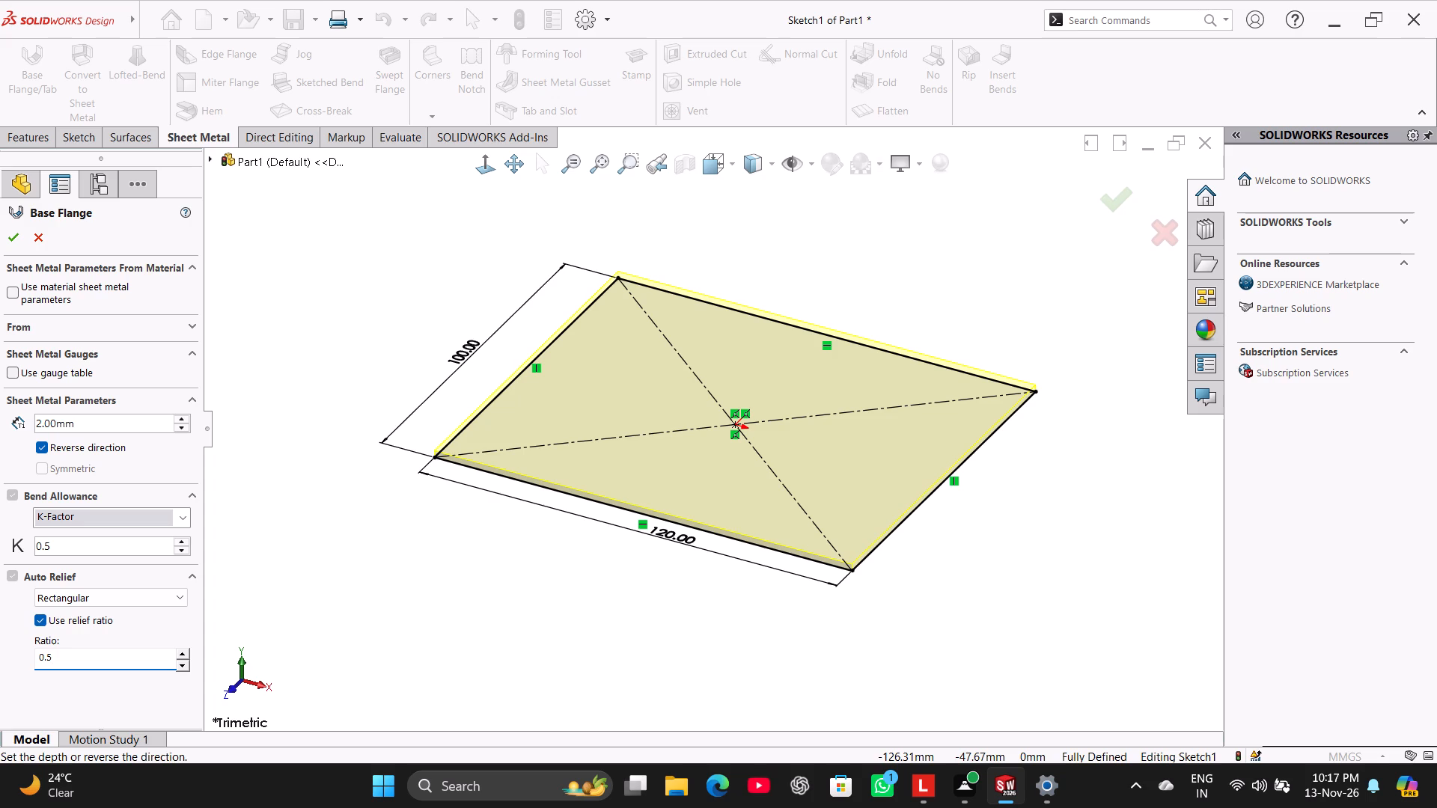
{"action": "key", "text": "Return"}
{"action": "left_click", "coordinate": [11, 238]}
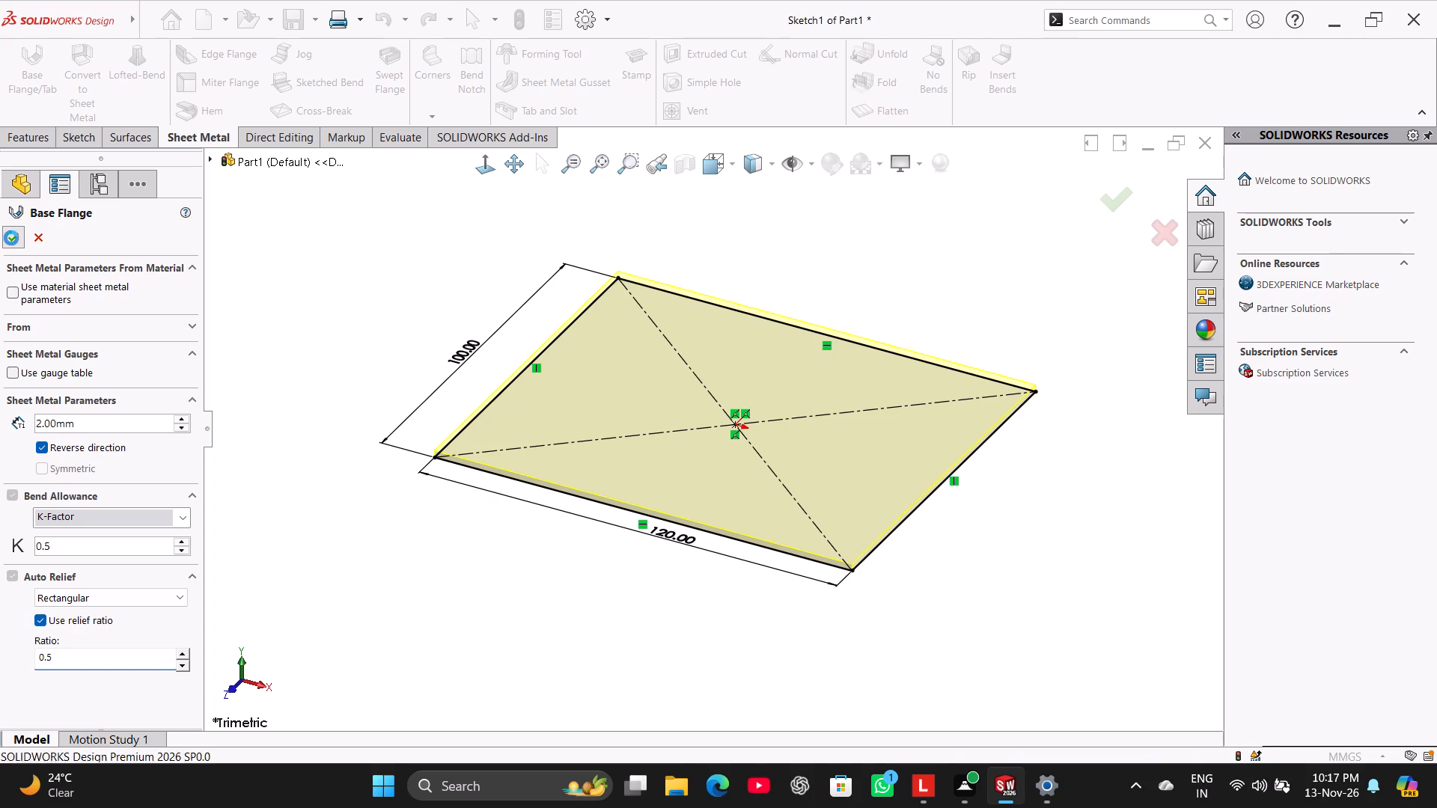
{"action": "left_click", "coordinate": [361, 514]}
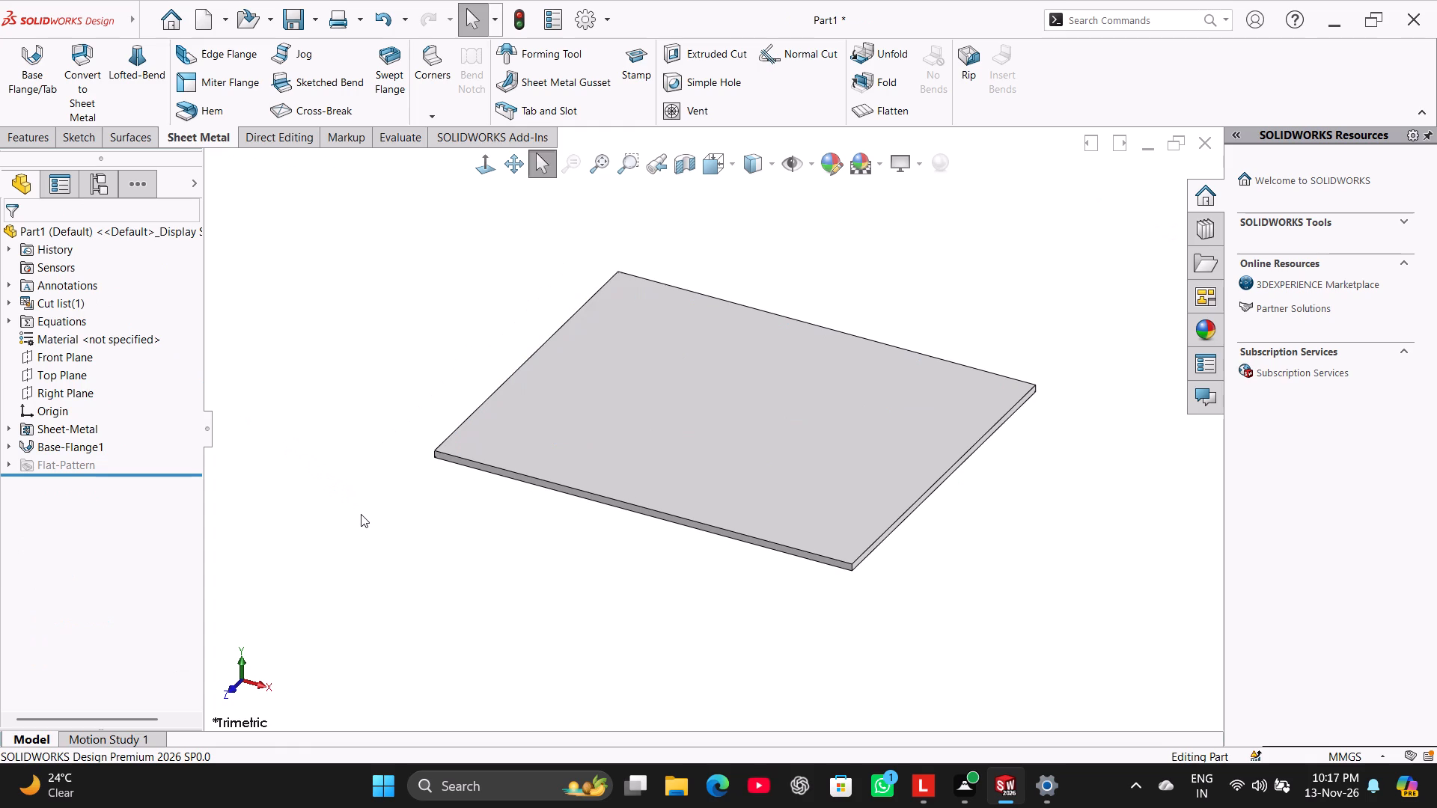
Create upward edge flanges about 39.5 mm long on the two opposite 120 mm edges of the base flange.
{"action": "middle_click_drag", "start_coordinate": [361, 514], "coordinate": [385, 492]}
{"action": "right_click_drag", "start_coordinate": [382, 530], "coordinate": [597, 384]}
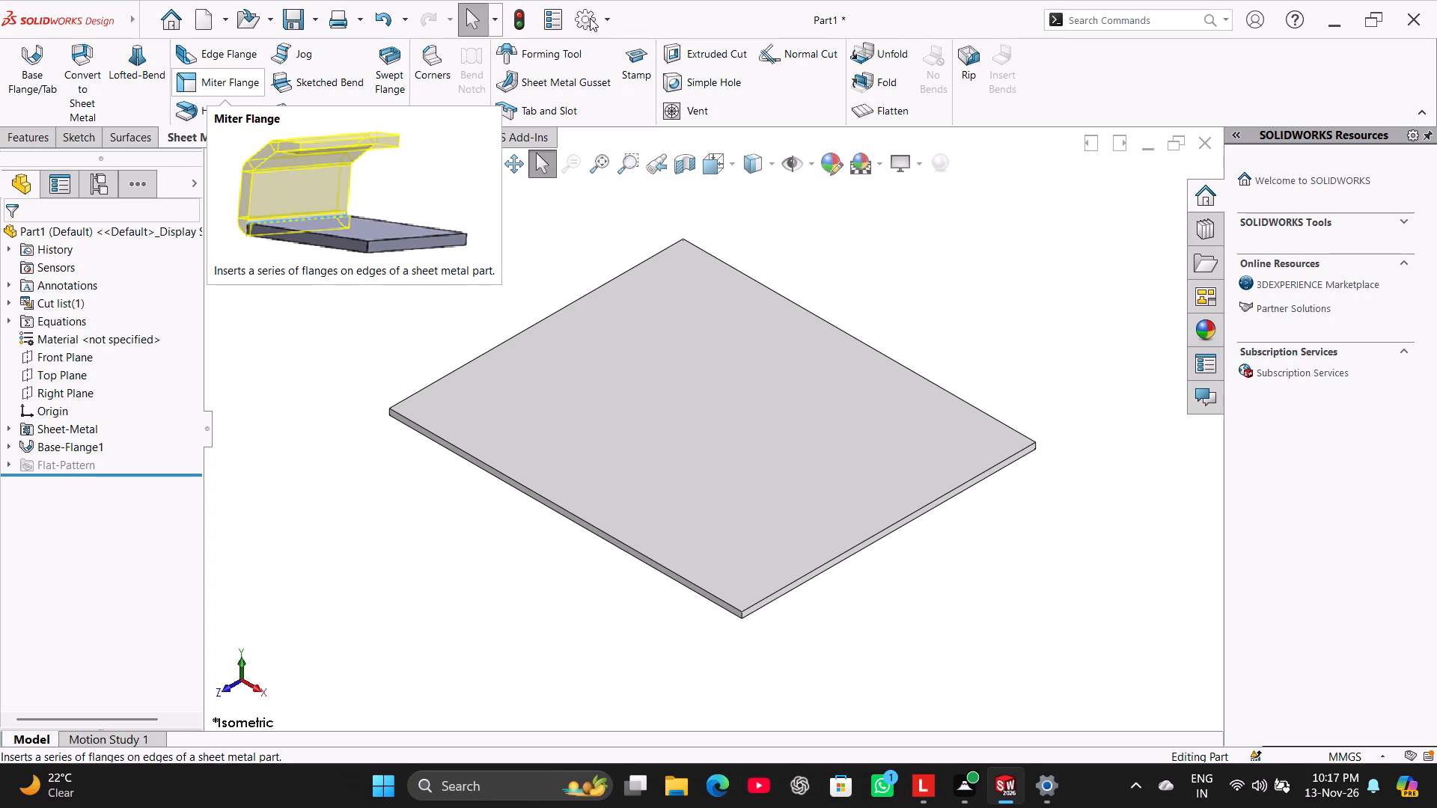
{"action": "left_click", "coordinate": [814, 311]}
{"action": "left_click", "coordinate": [251, 55]}
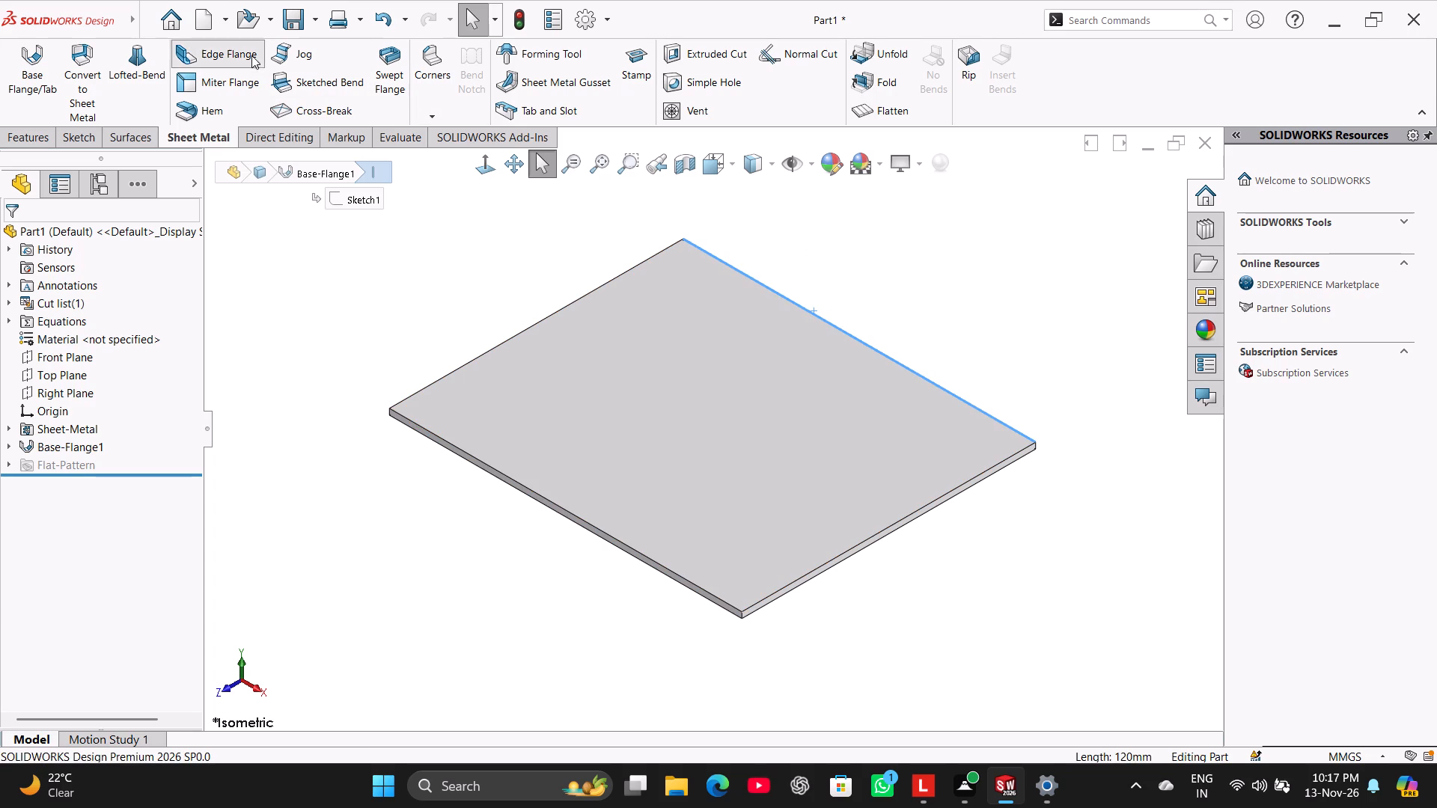
{"action": "left_click_drag", "start_coordinate": [855, 316], "coordinate": [852, 304]}
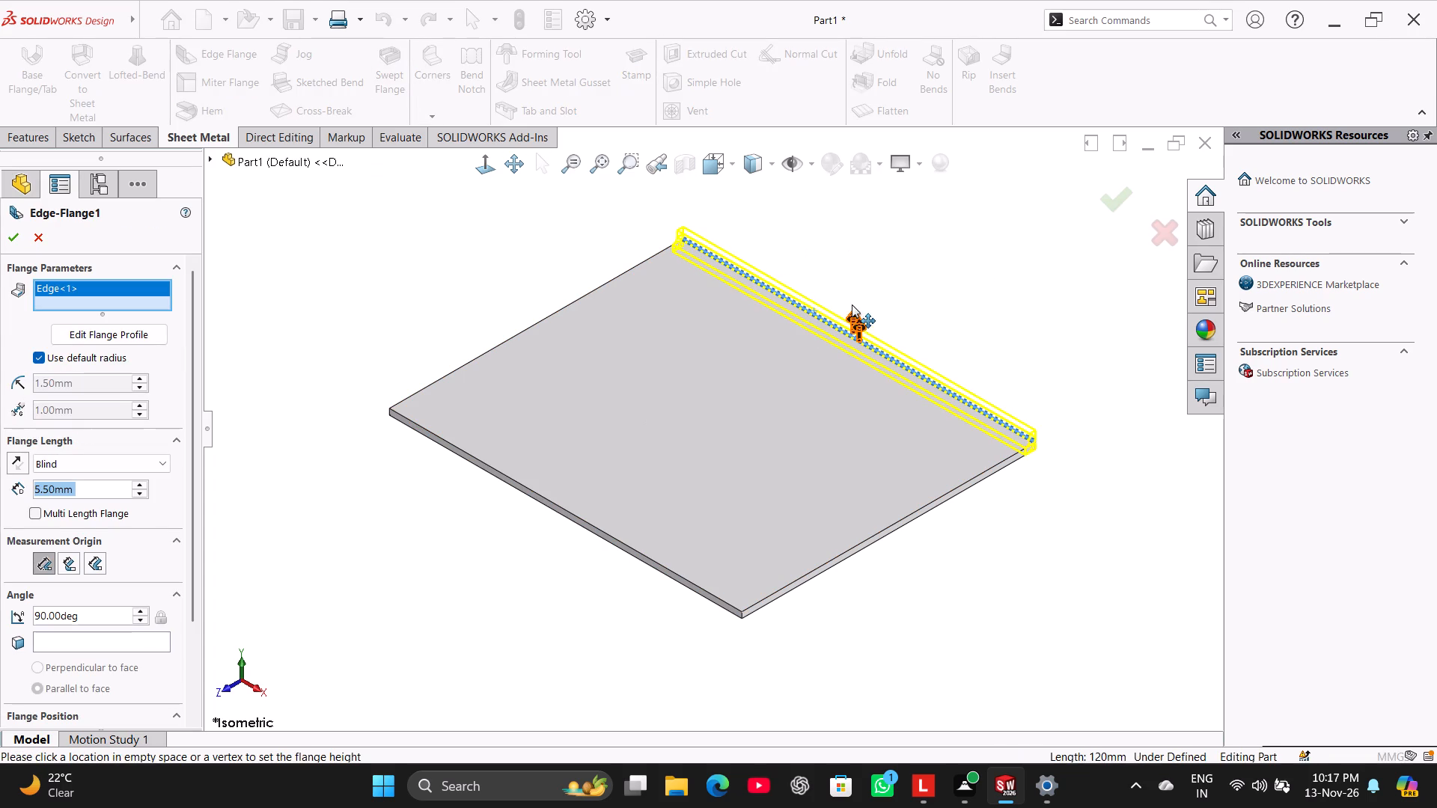
{"action": "left_click_drag", "start_coordinate": [852, 304], "coordinate": [843, 225]}
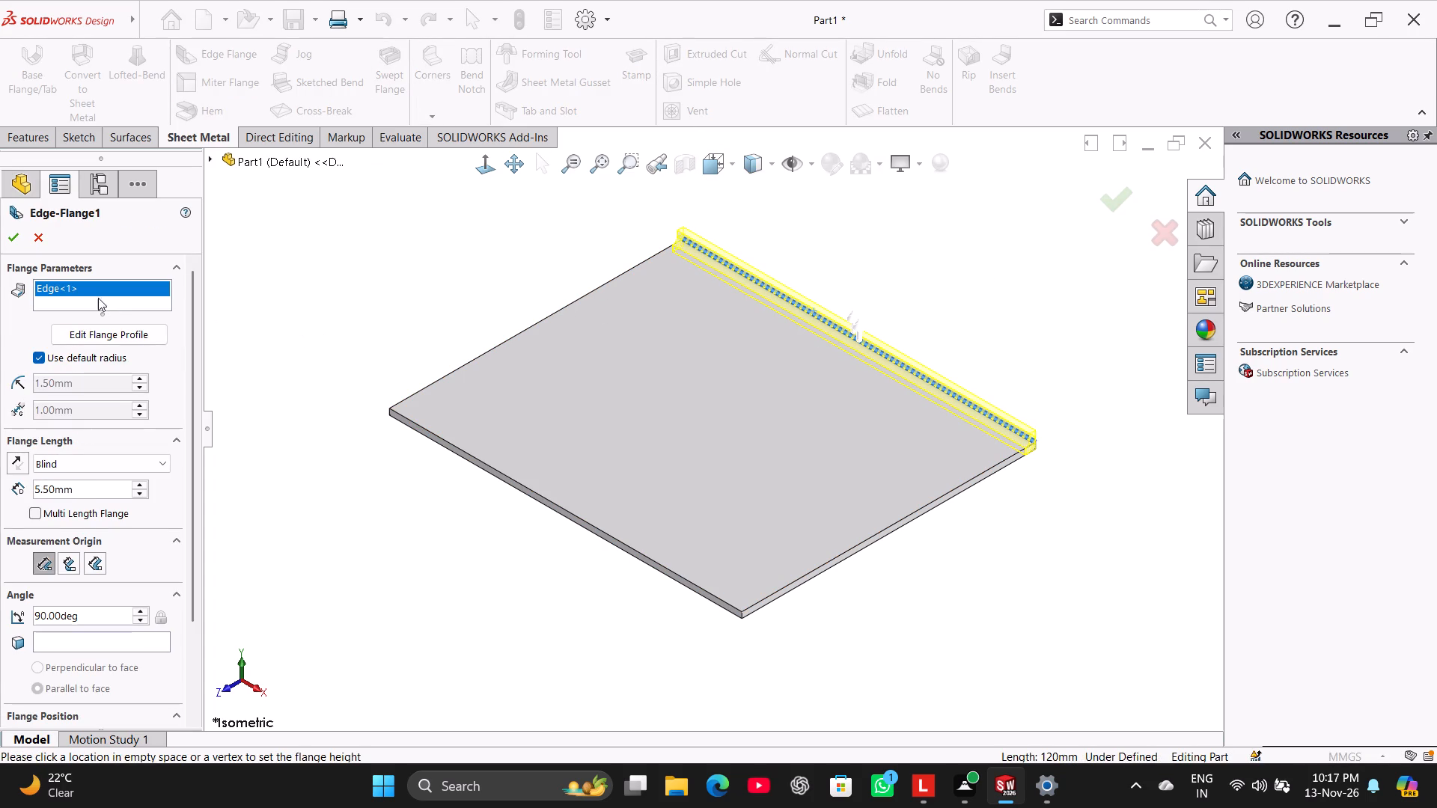
{"action": "right_click", "coordinate": [98, 292]}
{"action": "left_click", "coordinate": [128, 302]}
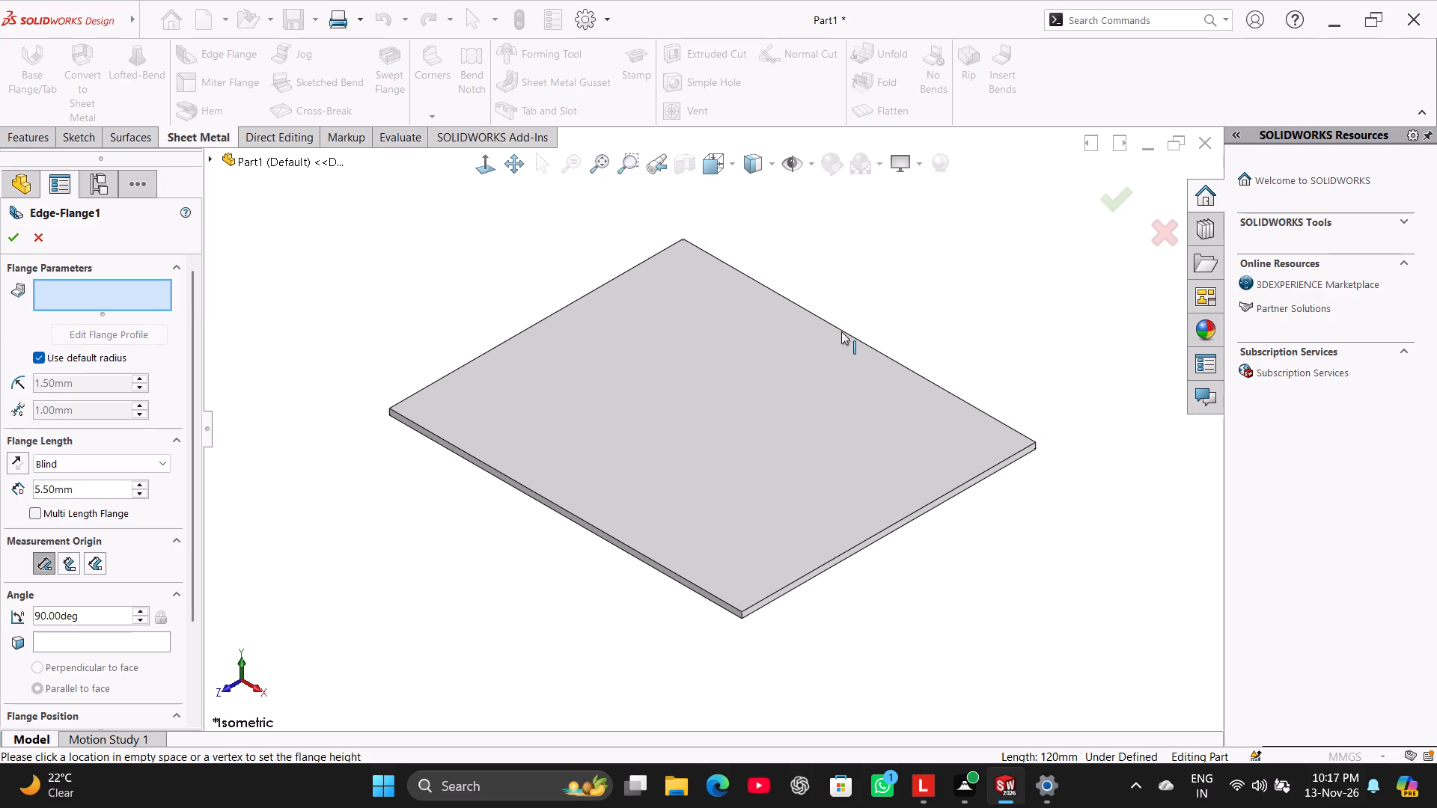
{"action": "left_click", "coordinate": [848, 334]}
{"action": "left_click", "coordinate": [814, 211]}
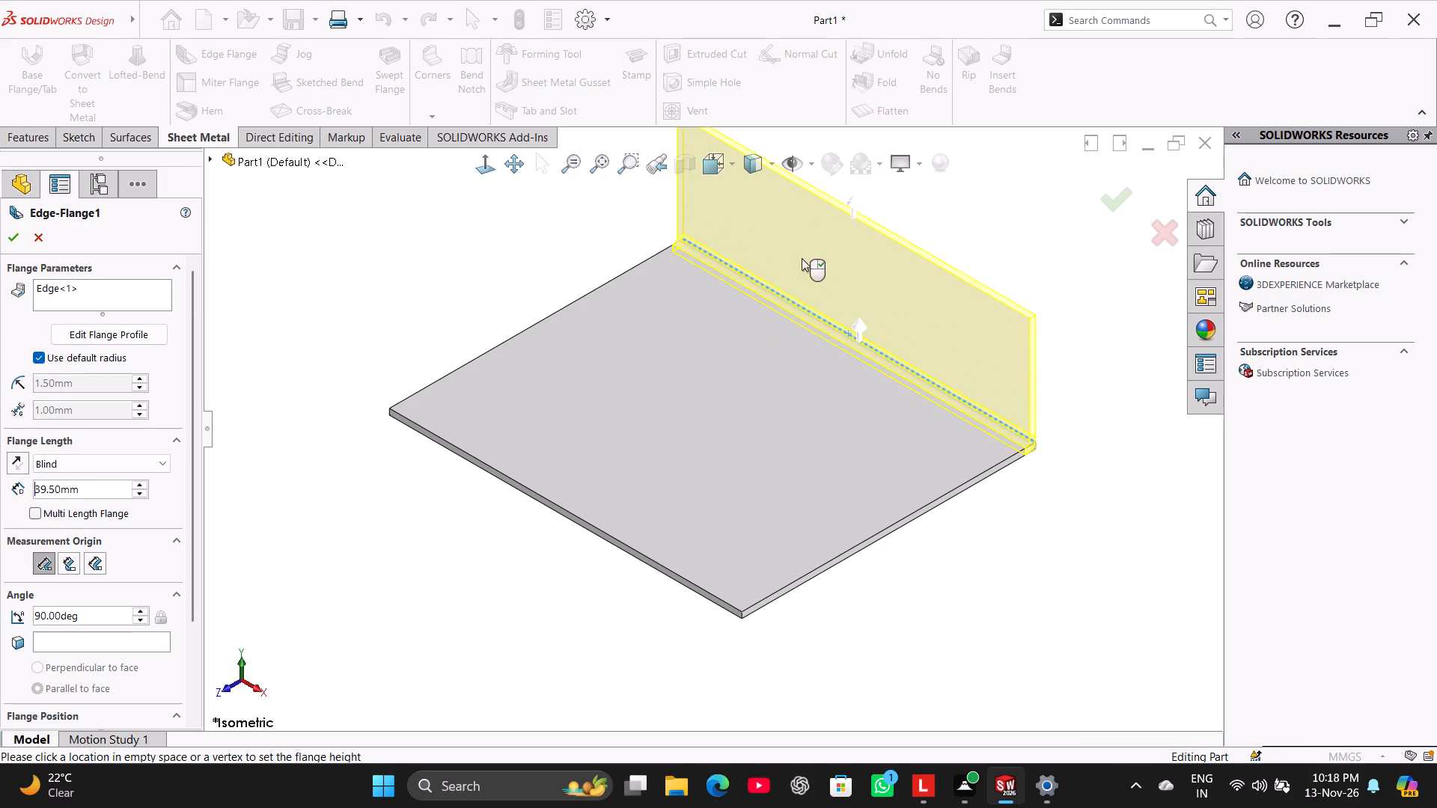
{"action": "left_click", "coordinate": [656, 561]}
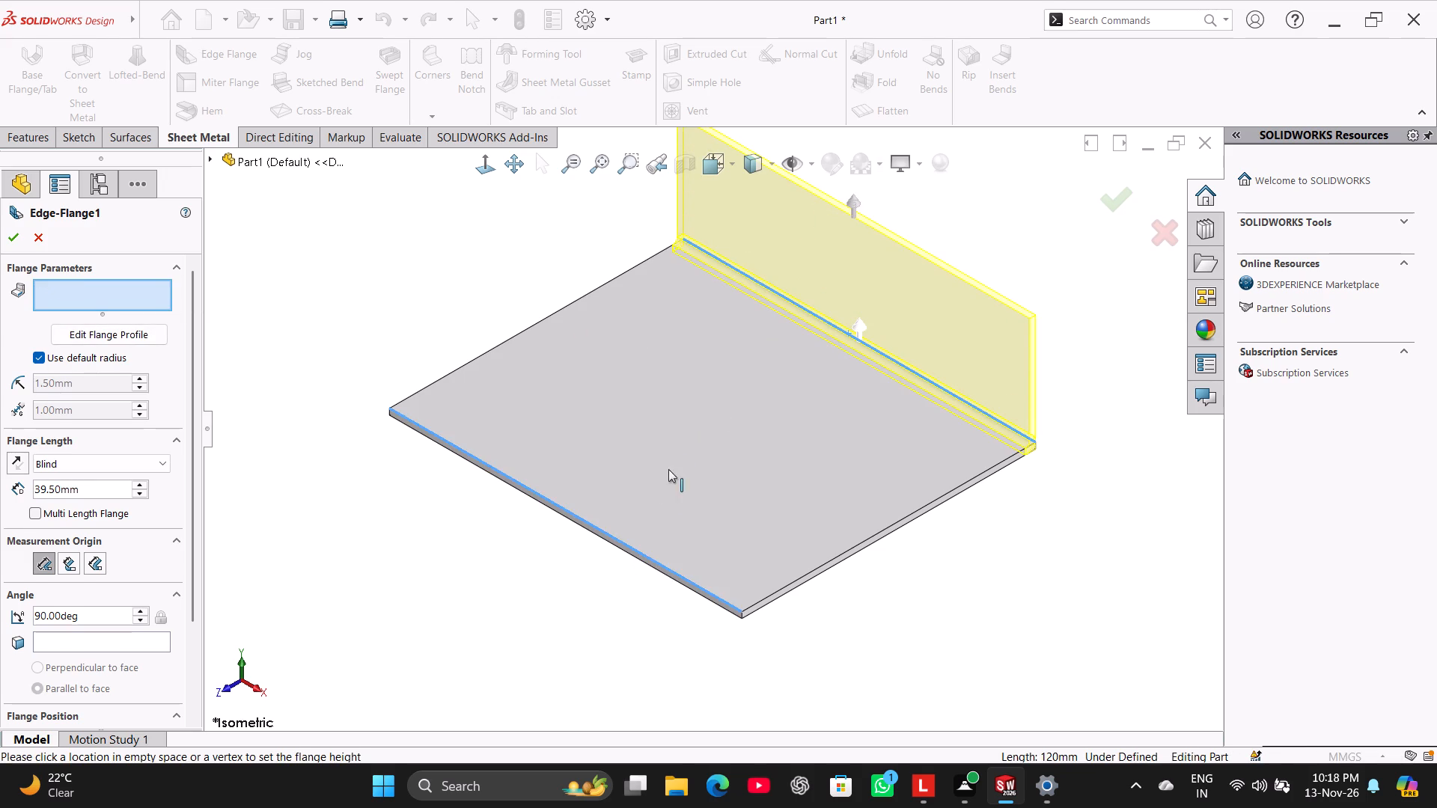
{"action": "left_click", "coordinate": [671, 417]}
{"action": "left_click", "coordinate": [350, 359]}
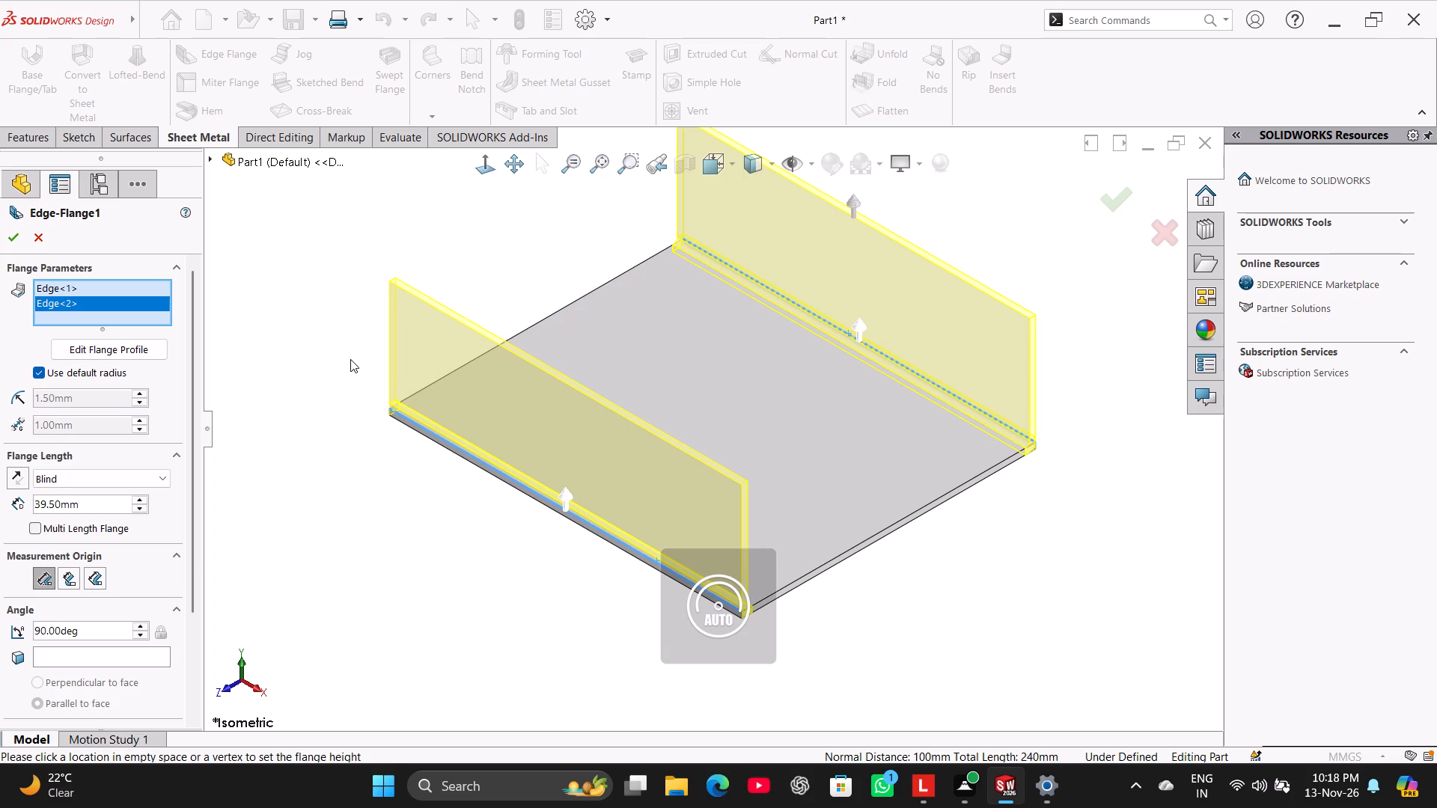
{"action": "left_click", "coordinate": [317, 466]}
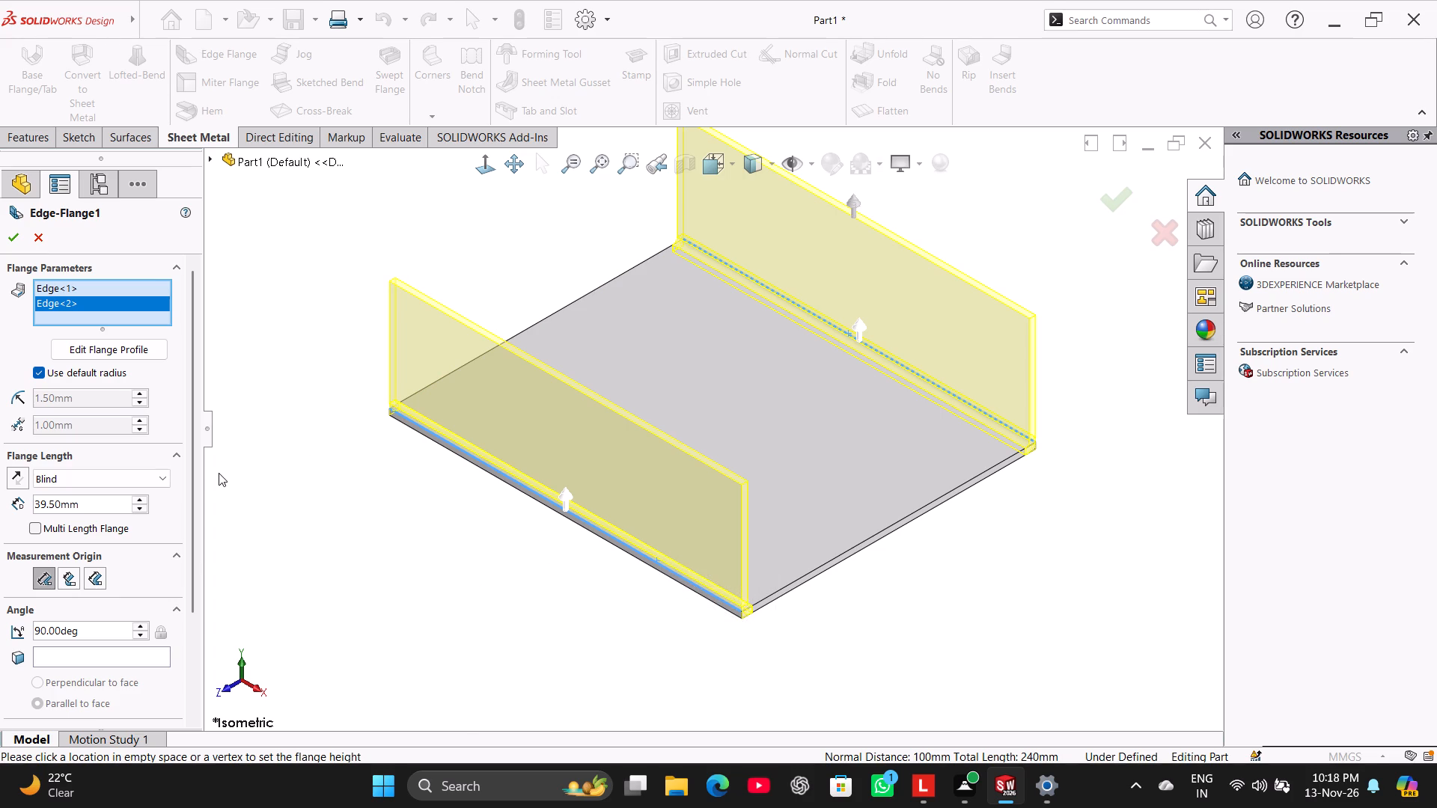
Set the length of both edge flanges to 40 mm.
{"action": "double_click", "coordinate": [97, 509]}
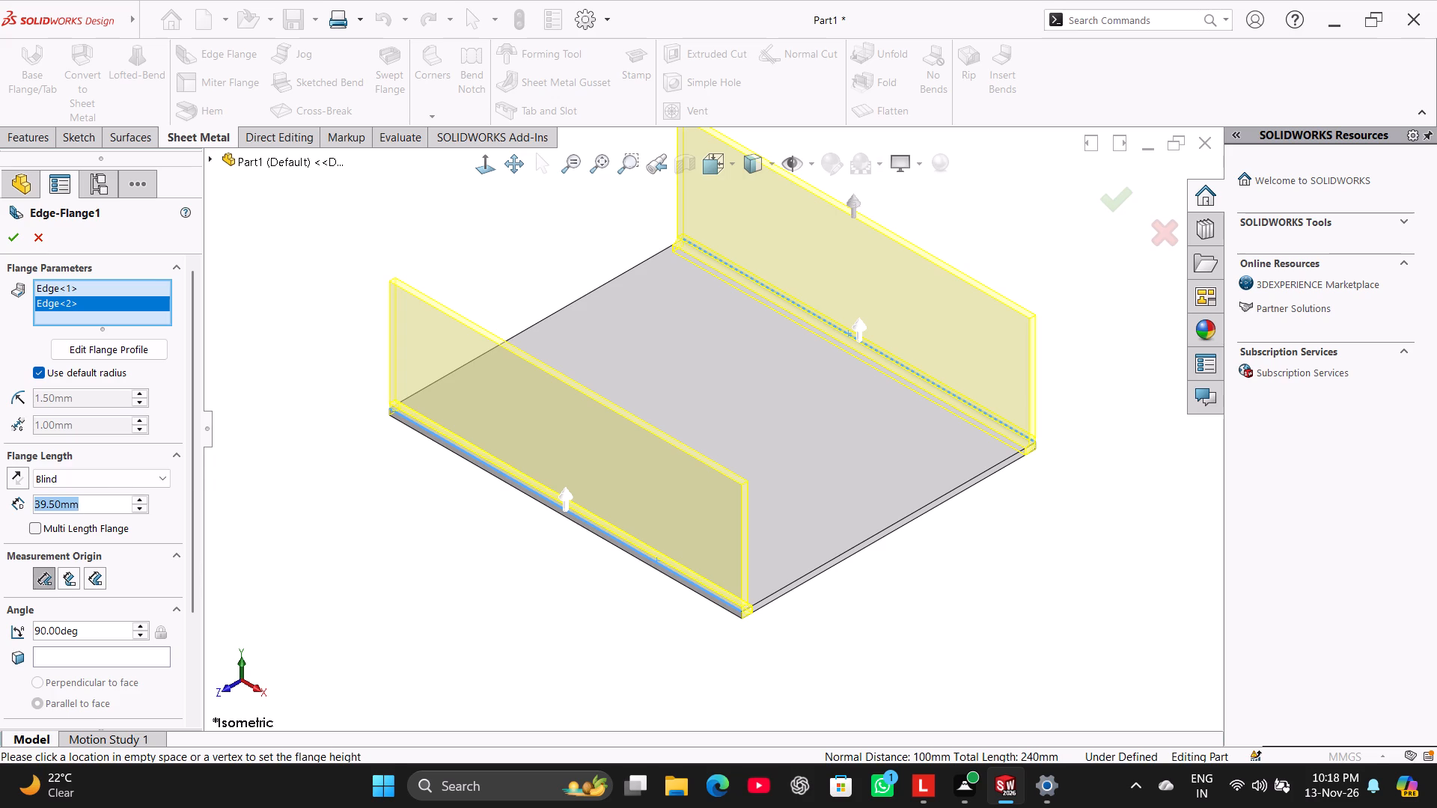
{"action": "type", "text": "40"}
{"action": "key", "text": "Return"}
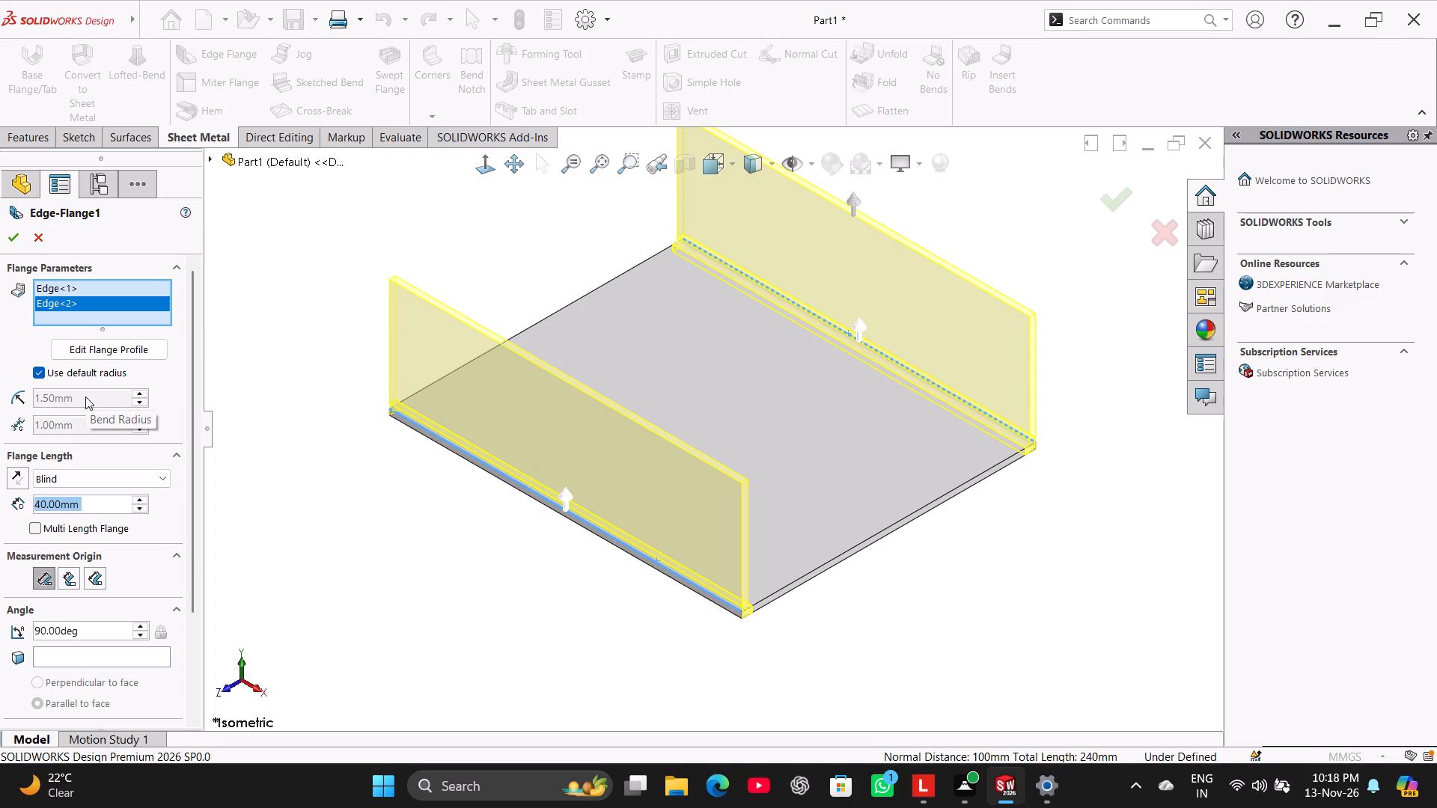
Override the default bend radius of the edge flanges with 2 mm.
{"action": "left_click", "coordinate": [42, 370]}
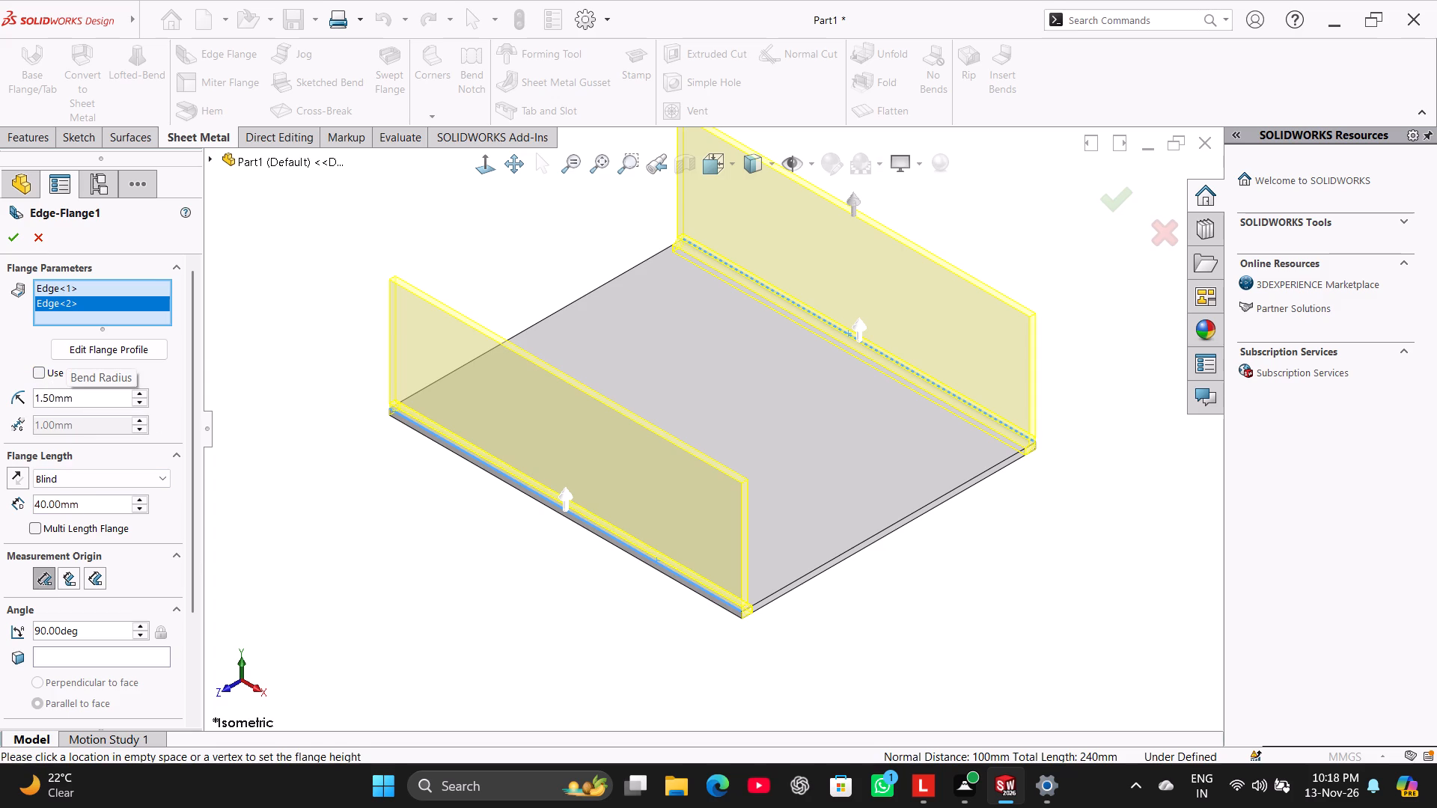
{"action": "double_click", "coordinate": [79, 404]}
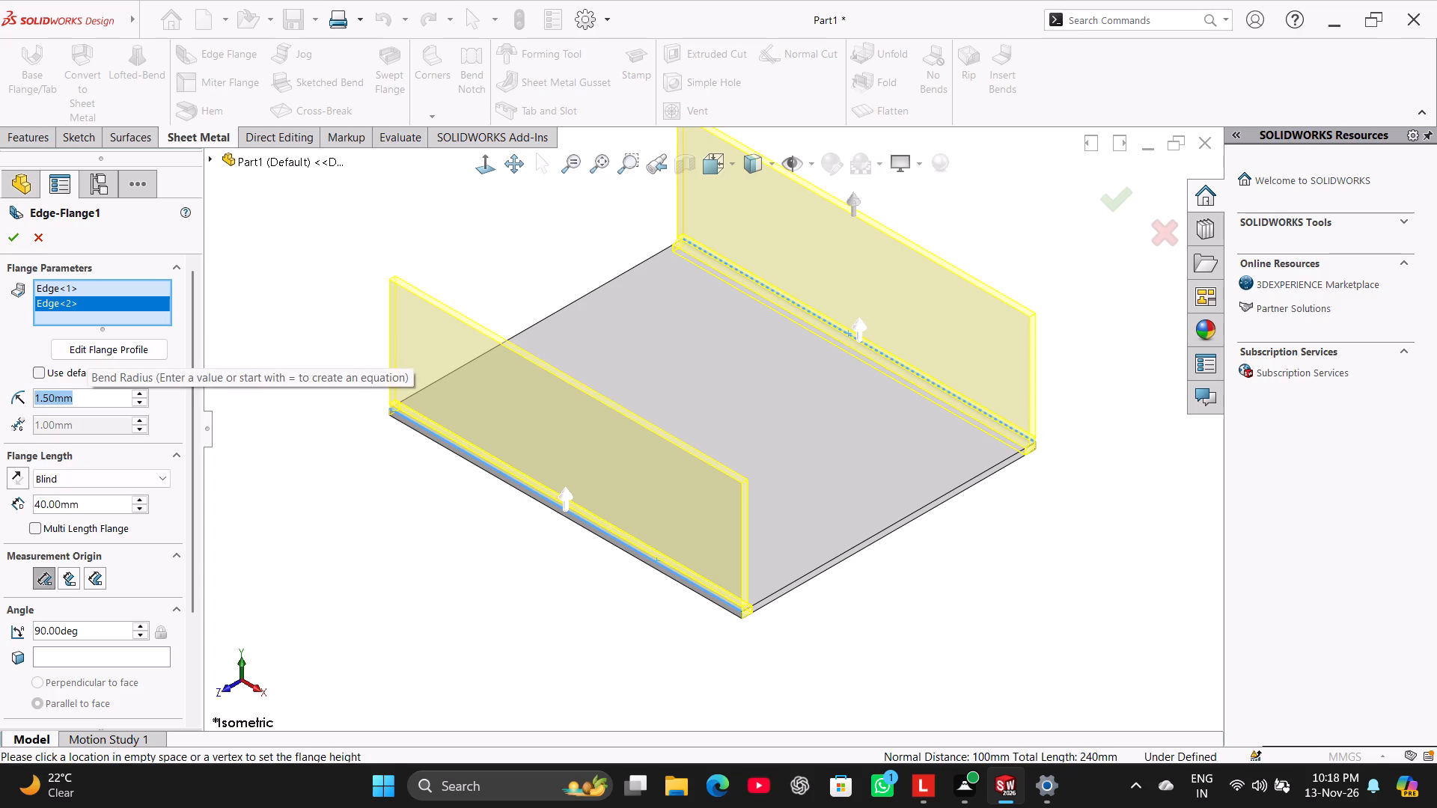
{"action": "key", "text": "2"}
{"action": "key", "text": "Return"}
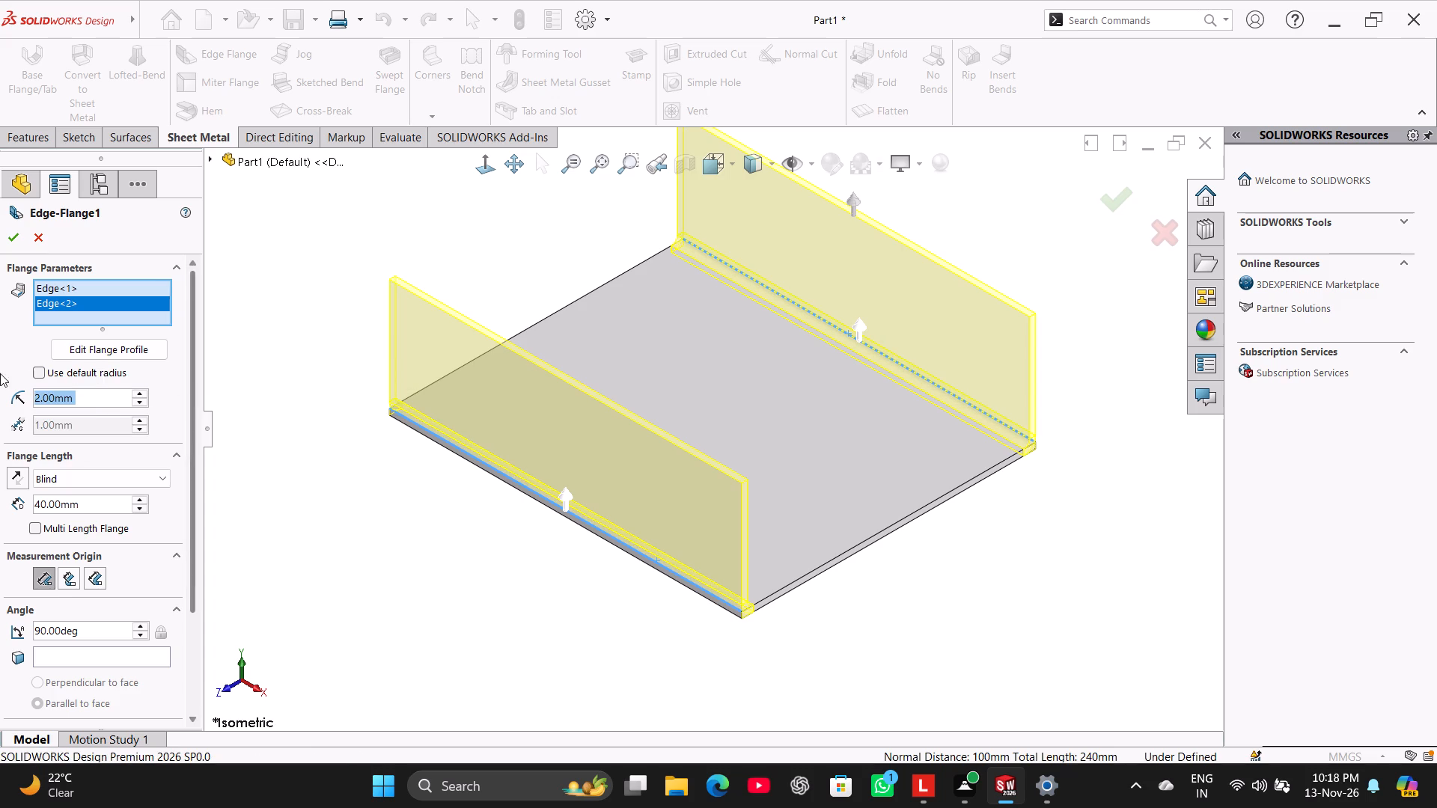
{"action": "left_click", "coordinate": [36, 375]}
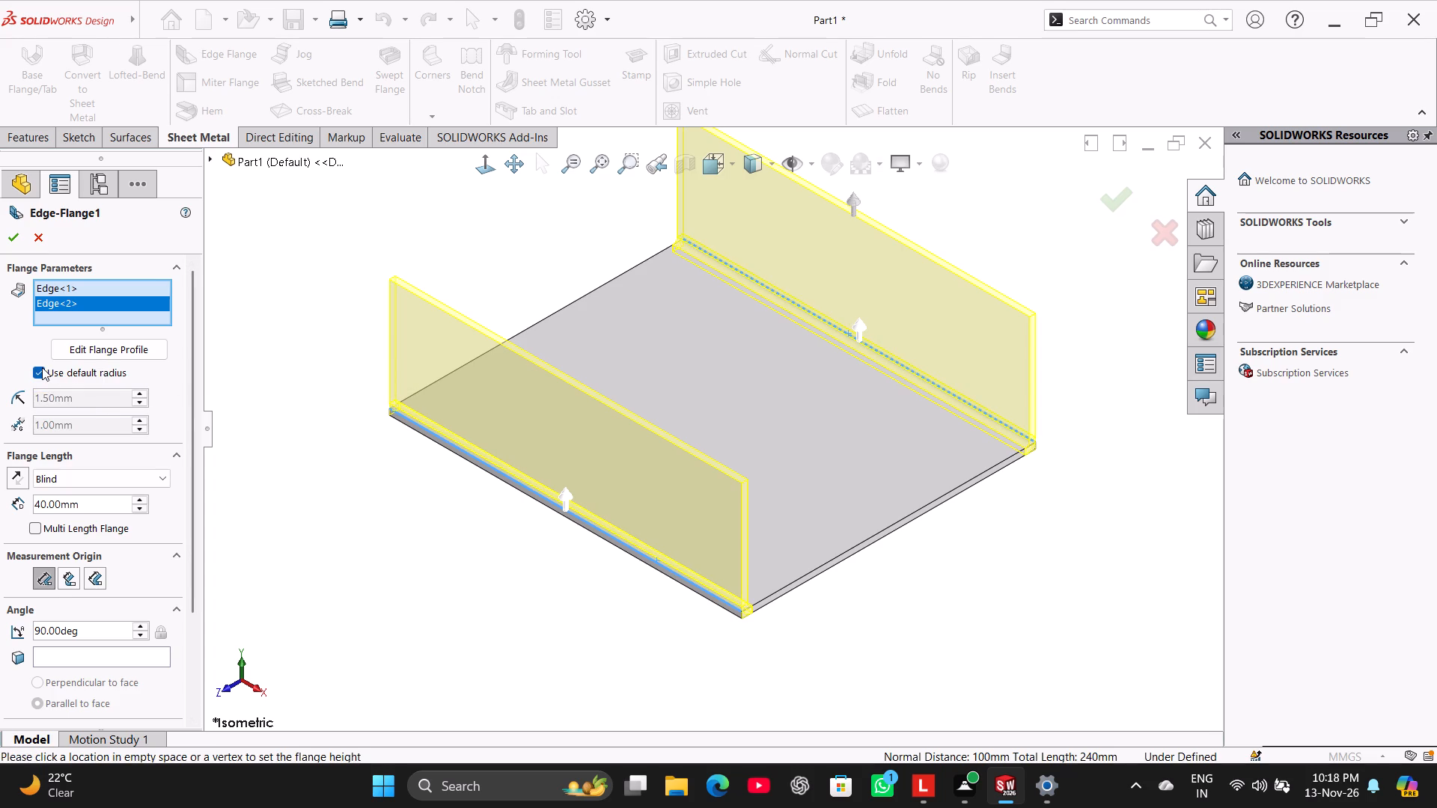
{"action": "left_click", "coordinate": [41, 367]}
{"action": "double_click", "coordinate": [71, 399]}
{"action": "double_click", "coordinate": [72, 399]}
{"action": "key", "text": "2"}
{"action": "key", "text": "Return"}
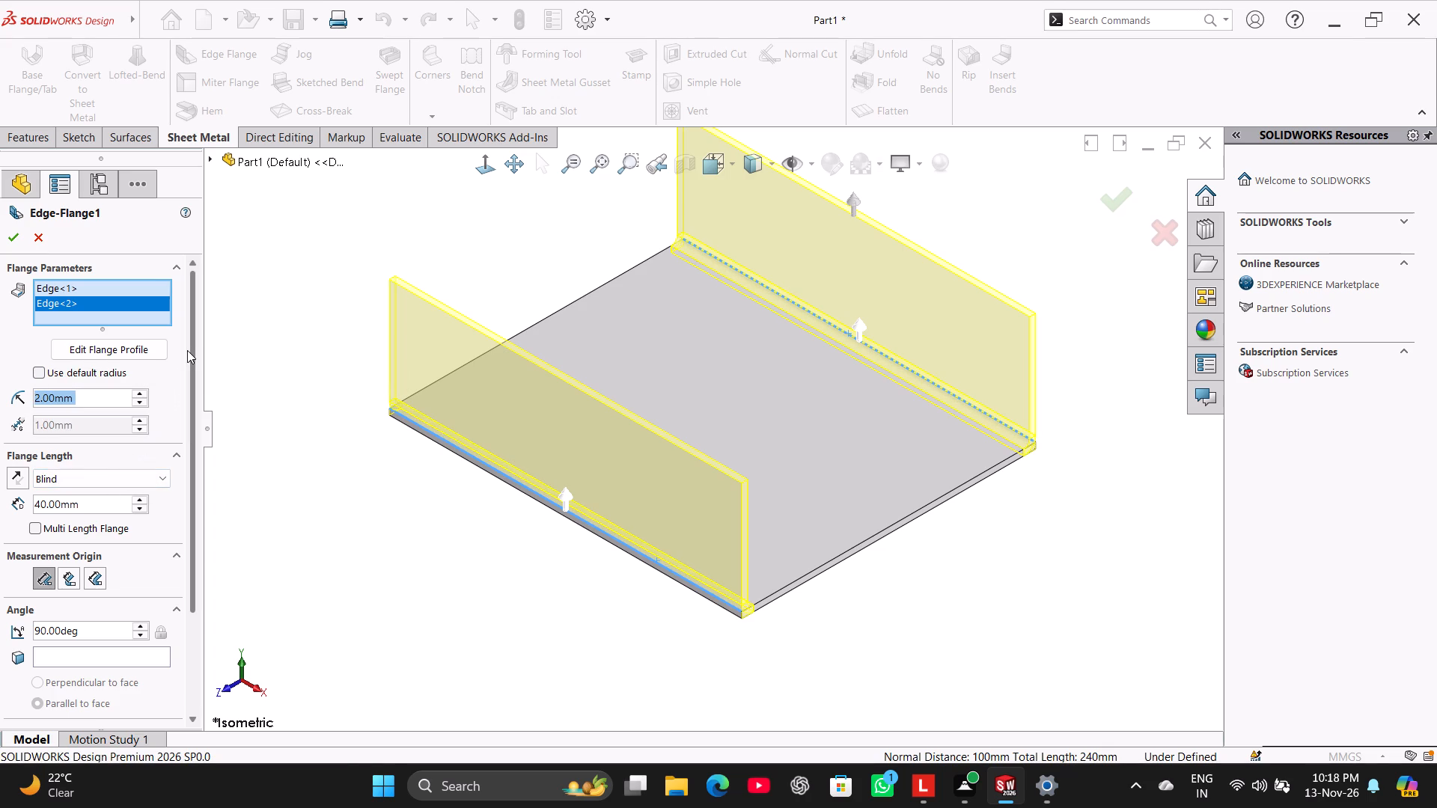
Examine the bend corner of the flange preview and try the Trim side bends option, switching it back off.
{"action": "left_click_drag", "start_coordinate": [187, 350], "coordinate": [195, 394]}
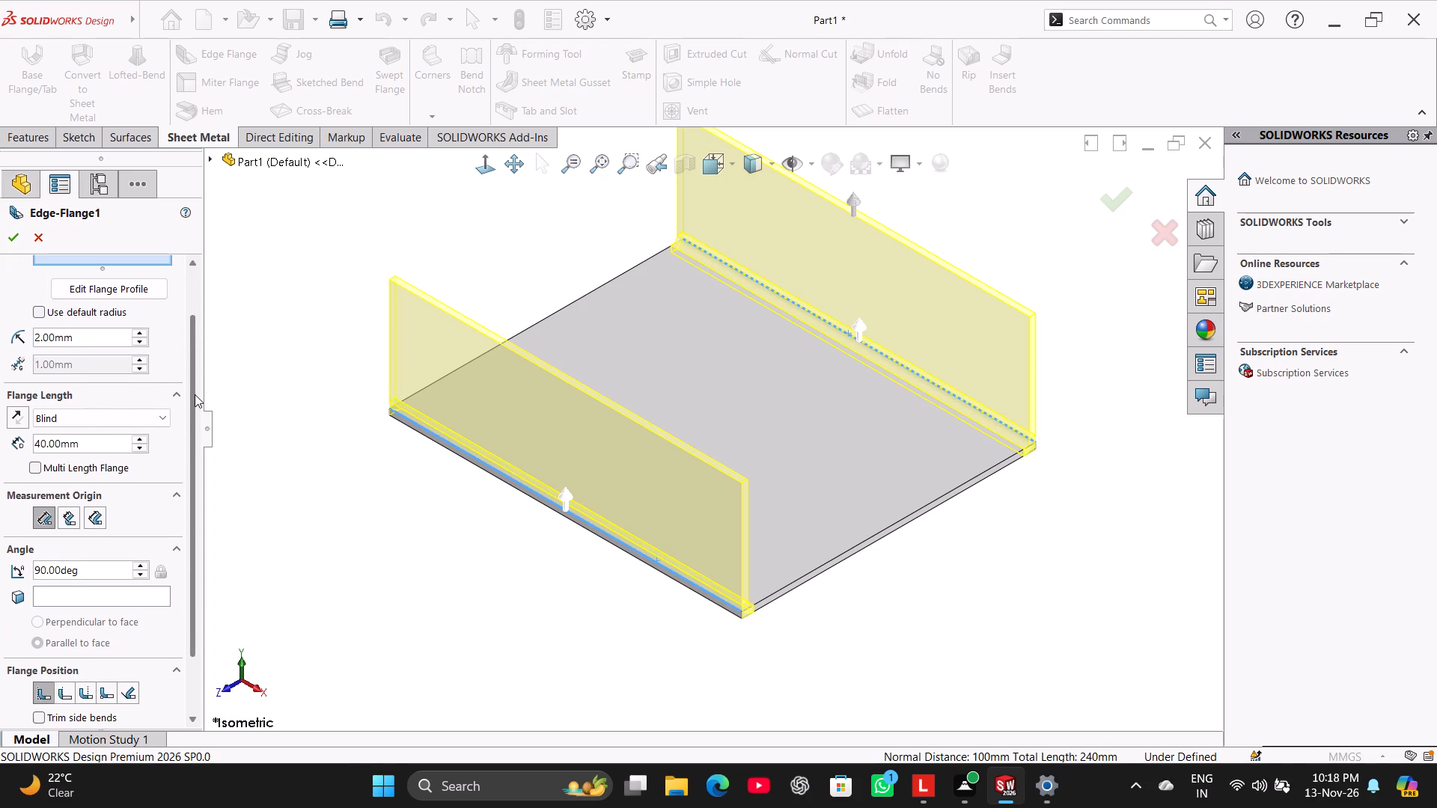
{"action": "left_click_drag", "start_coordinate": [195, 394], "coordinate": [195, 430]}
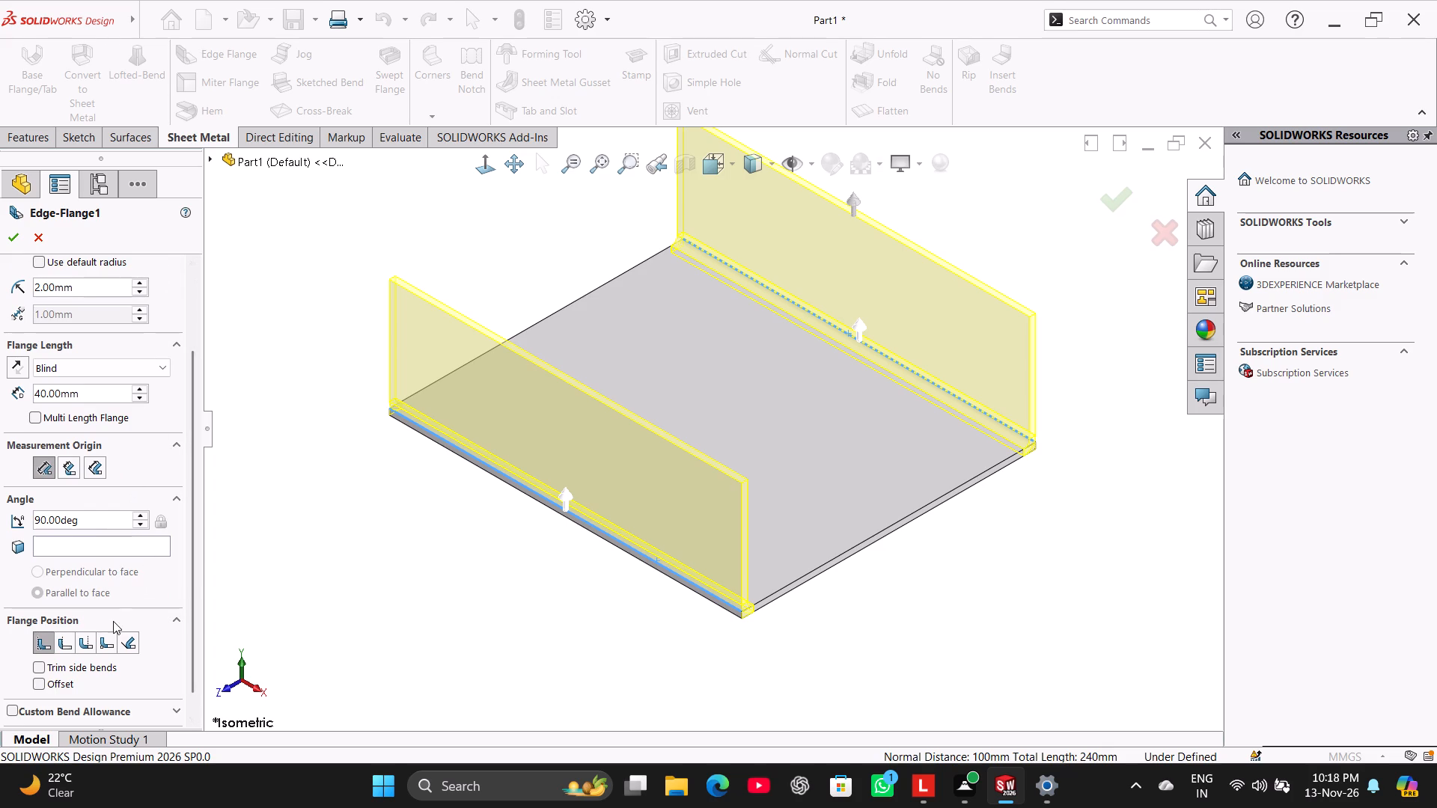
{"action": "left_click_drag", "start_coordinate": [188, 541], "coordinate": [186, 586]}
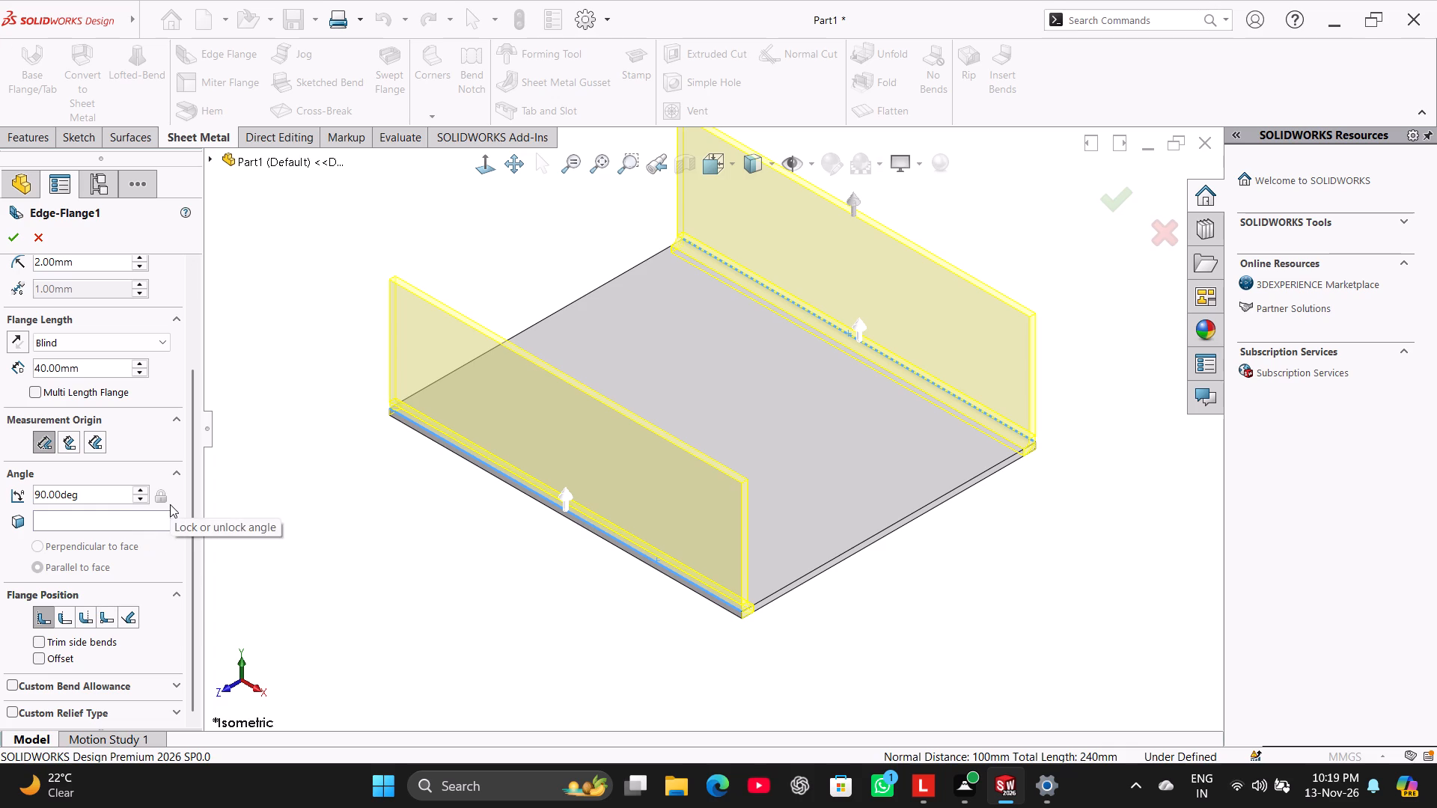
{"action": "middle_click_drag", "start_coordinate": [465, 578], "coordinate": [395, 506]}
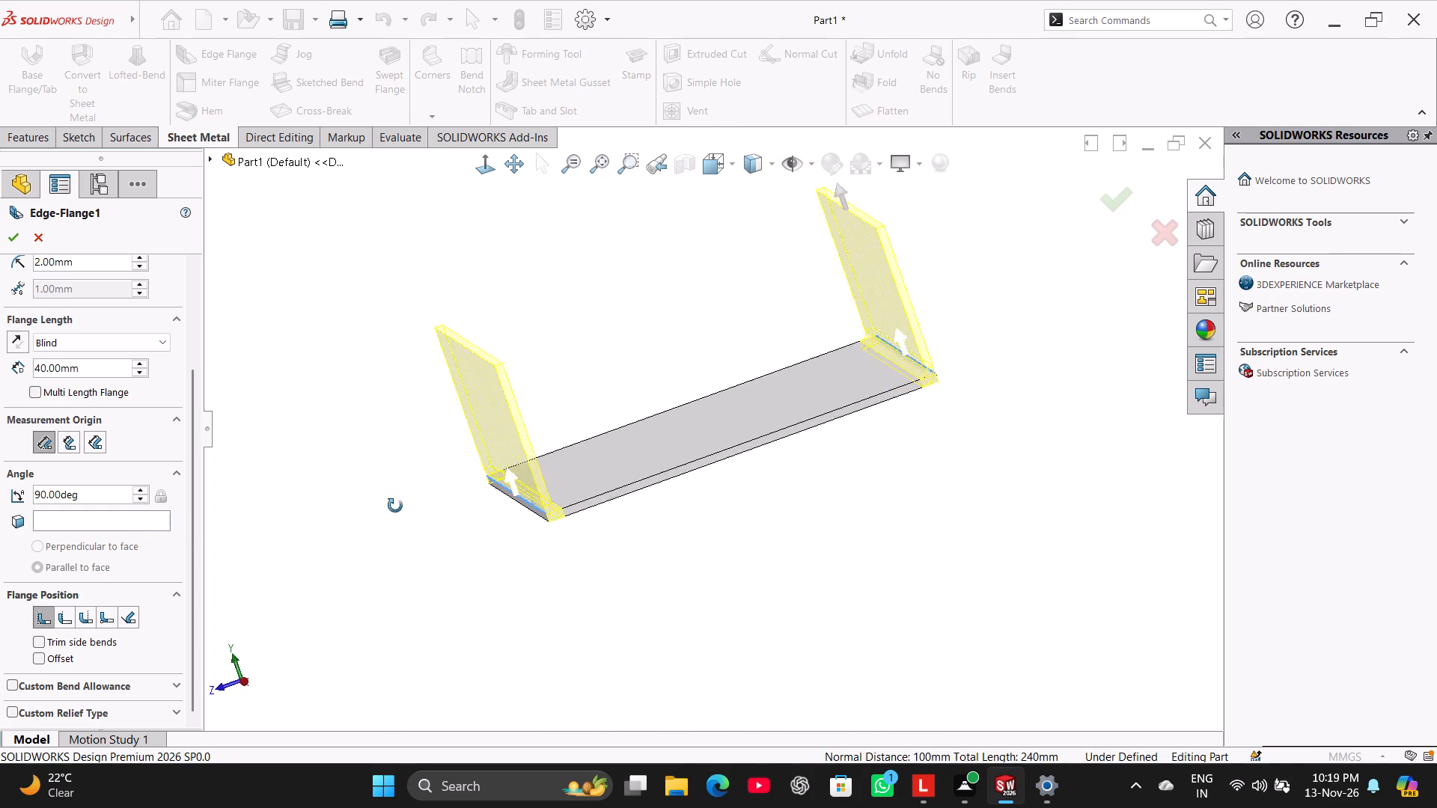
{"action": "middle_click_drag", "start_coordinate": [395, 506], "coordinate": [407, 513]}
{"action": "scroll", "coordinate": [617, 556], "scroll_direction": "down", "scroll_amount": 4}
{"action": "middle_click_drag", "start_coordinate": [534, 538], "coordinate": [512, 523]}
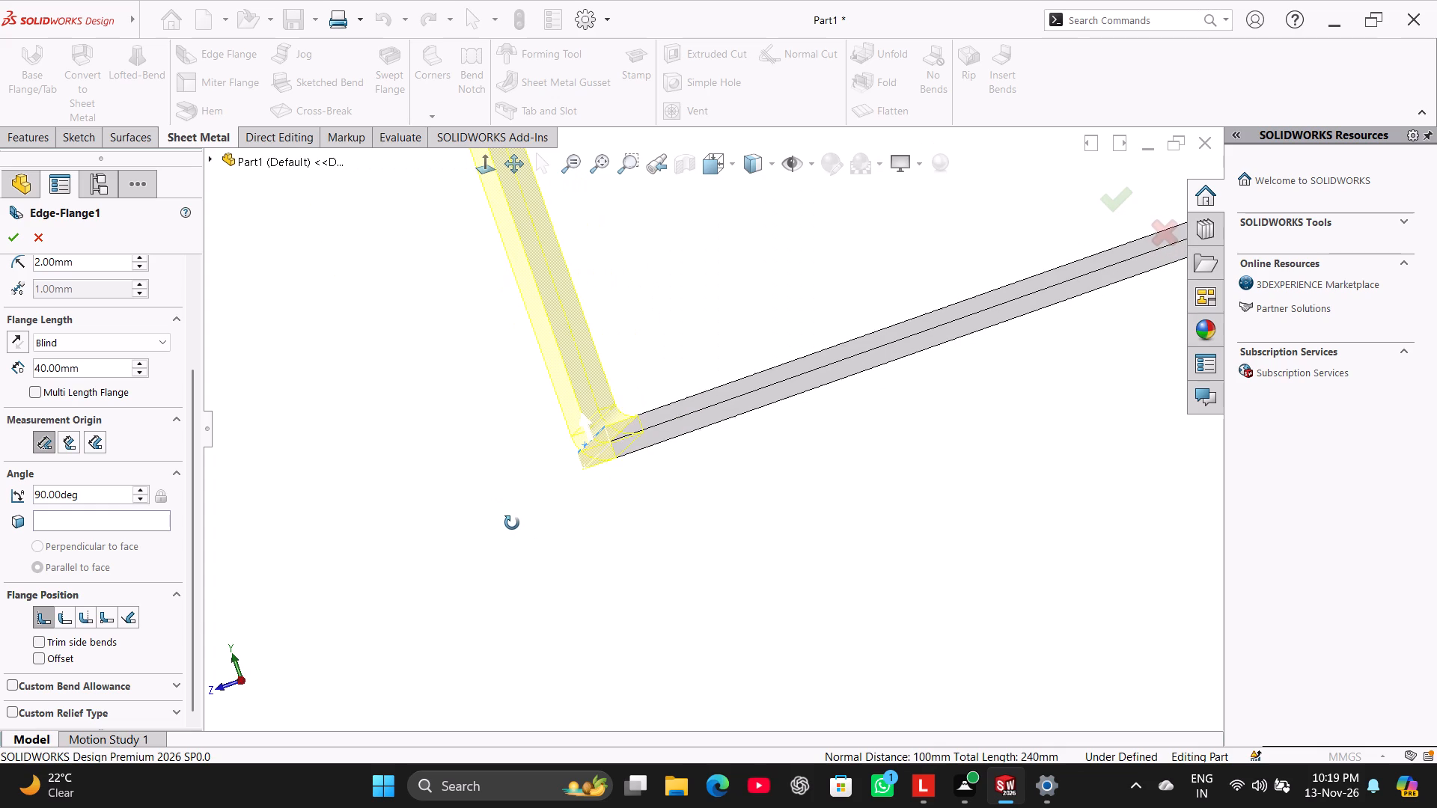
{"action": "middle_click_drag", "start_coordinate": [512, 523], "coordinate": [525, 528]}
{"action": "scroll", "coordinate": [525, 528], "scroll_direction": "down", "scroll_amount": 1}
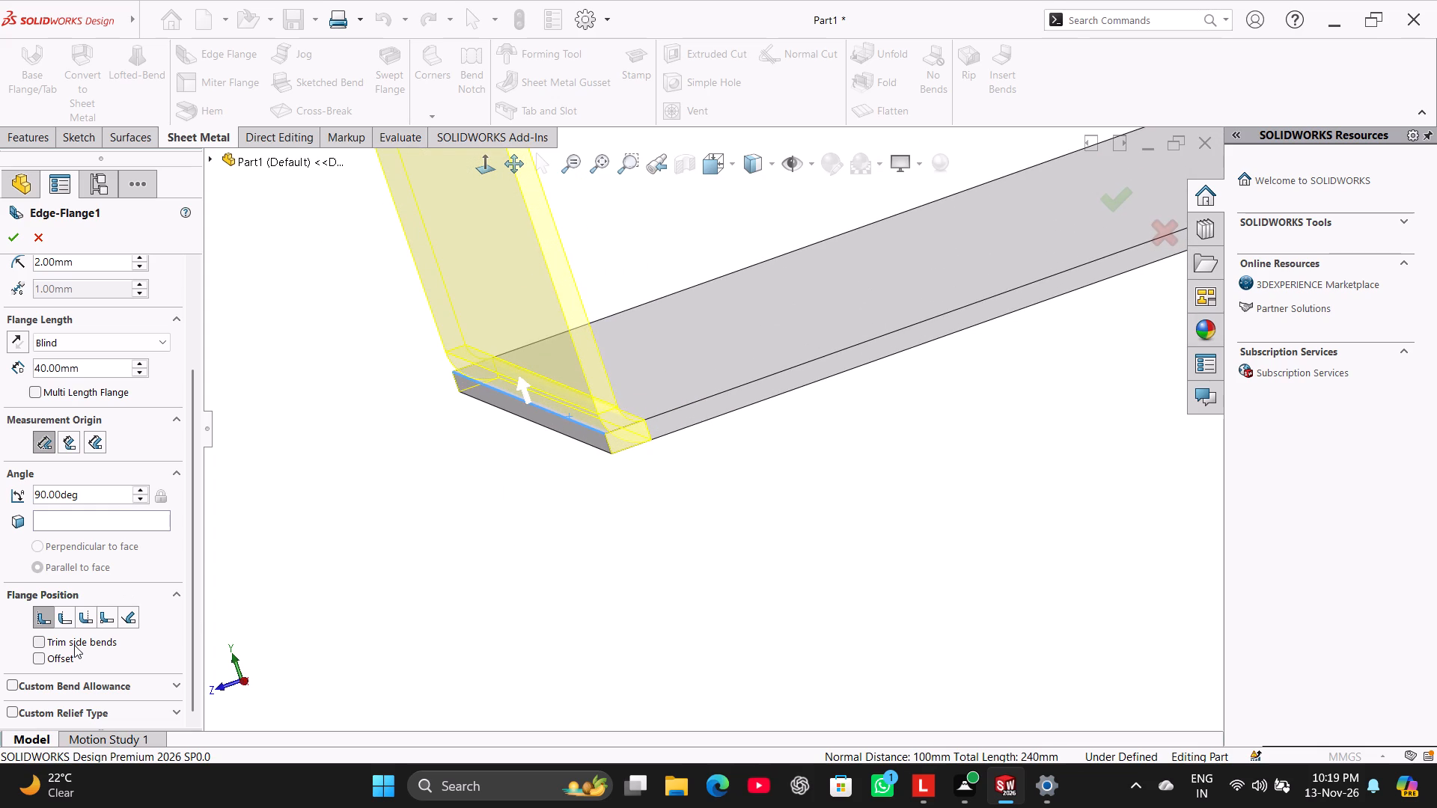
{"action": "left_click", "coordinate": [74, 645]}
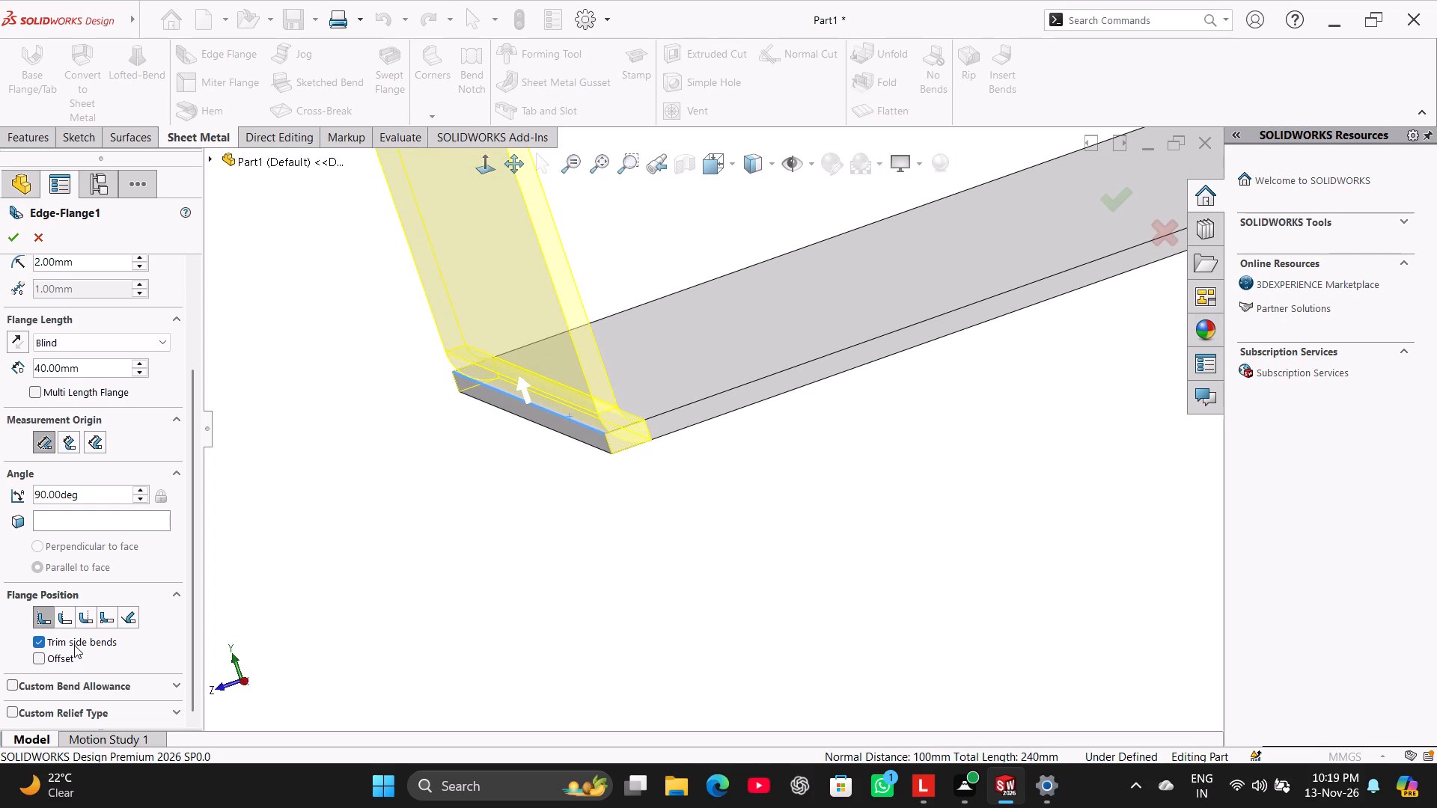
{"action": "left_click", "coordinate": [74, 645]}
Enable a custom rectangular relief with a ratio of 0.5 and finish the edge flanges, viewing the part in isometric.
{"action": "left_click_drag", "start_coordinate": [189, 453], "coordinate": [186, 575]}
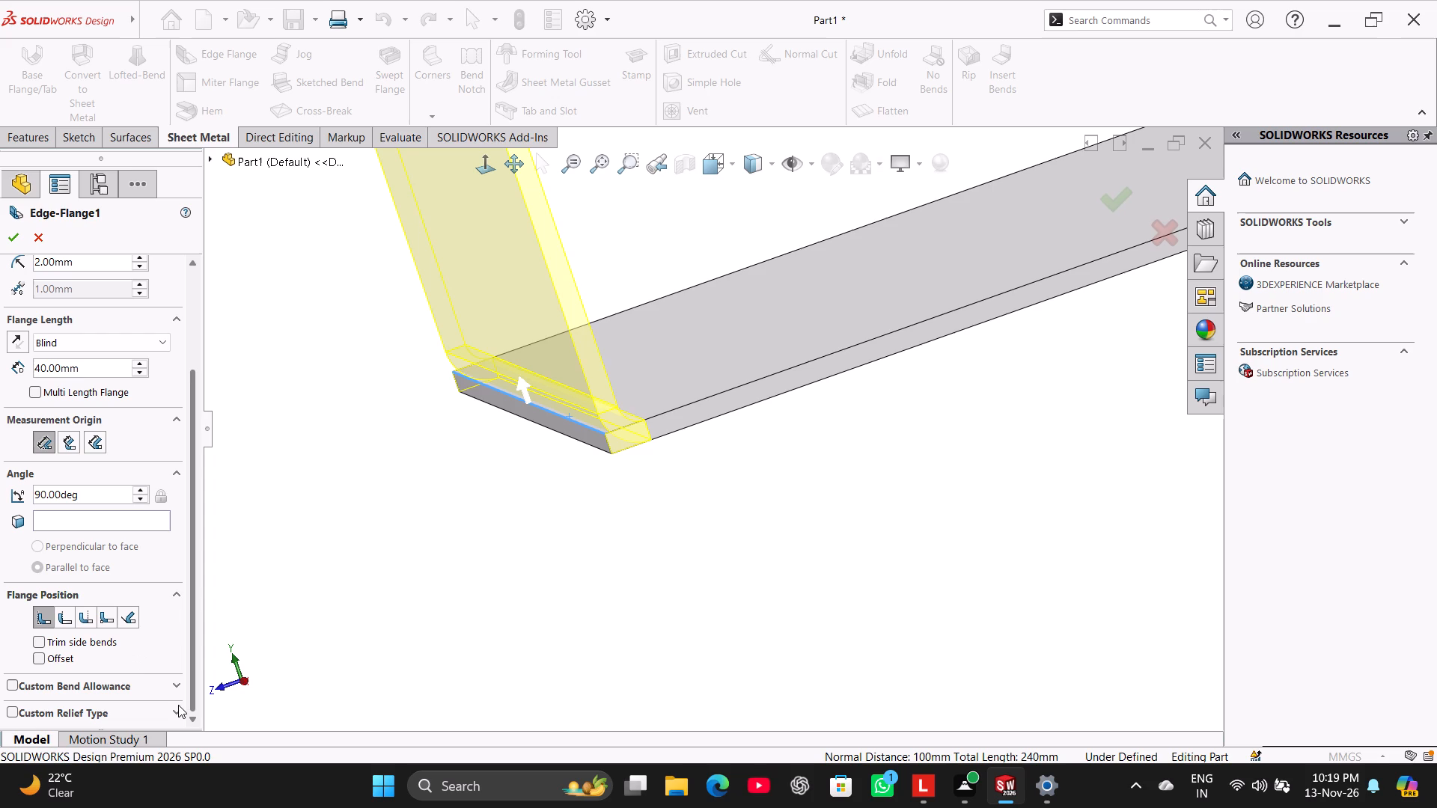
{"action": "left_click", "coordinate": [178, 705]}
{"action": "left_click", "coordinate": [174, 707]}
{"action": "left_click_drag", "start_coordinate": [191, 634], "coordinate": [191, 649]}
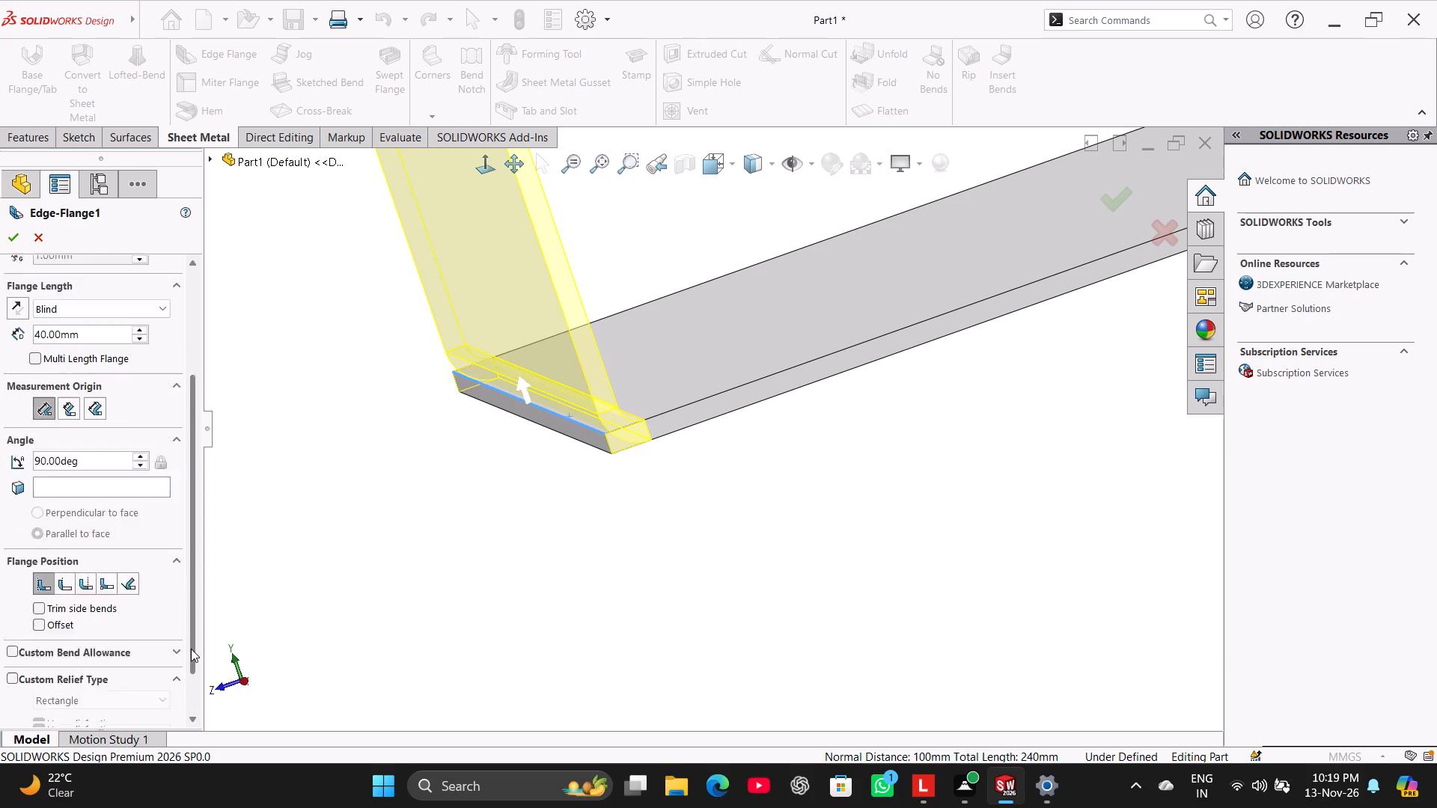
{"action": "left_click_drag", "start_coordinate": [191, 649], "coordinate": [183, 703]}
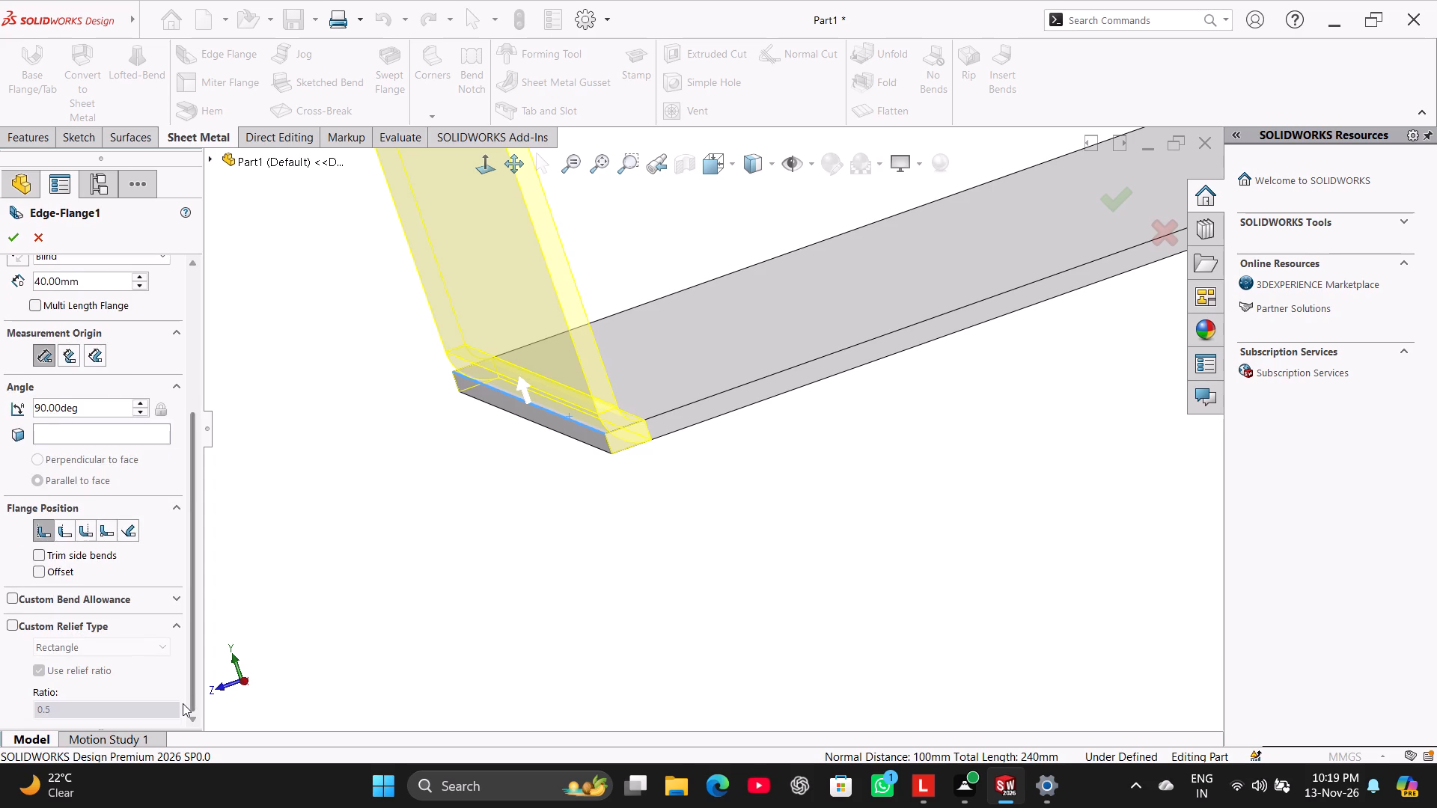
{"action": "left_click", "coordinate": [40, 669]}
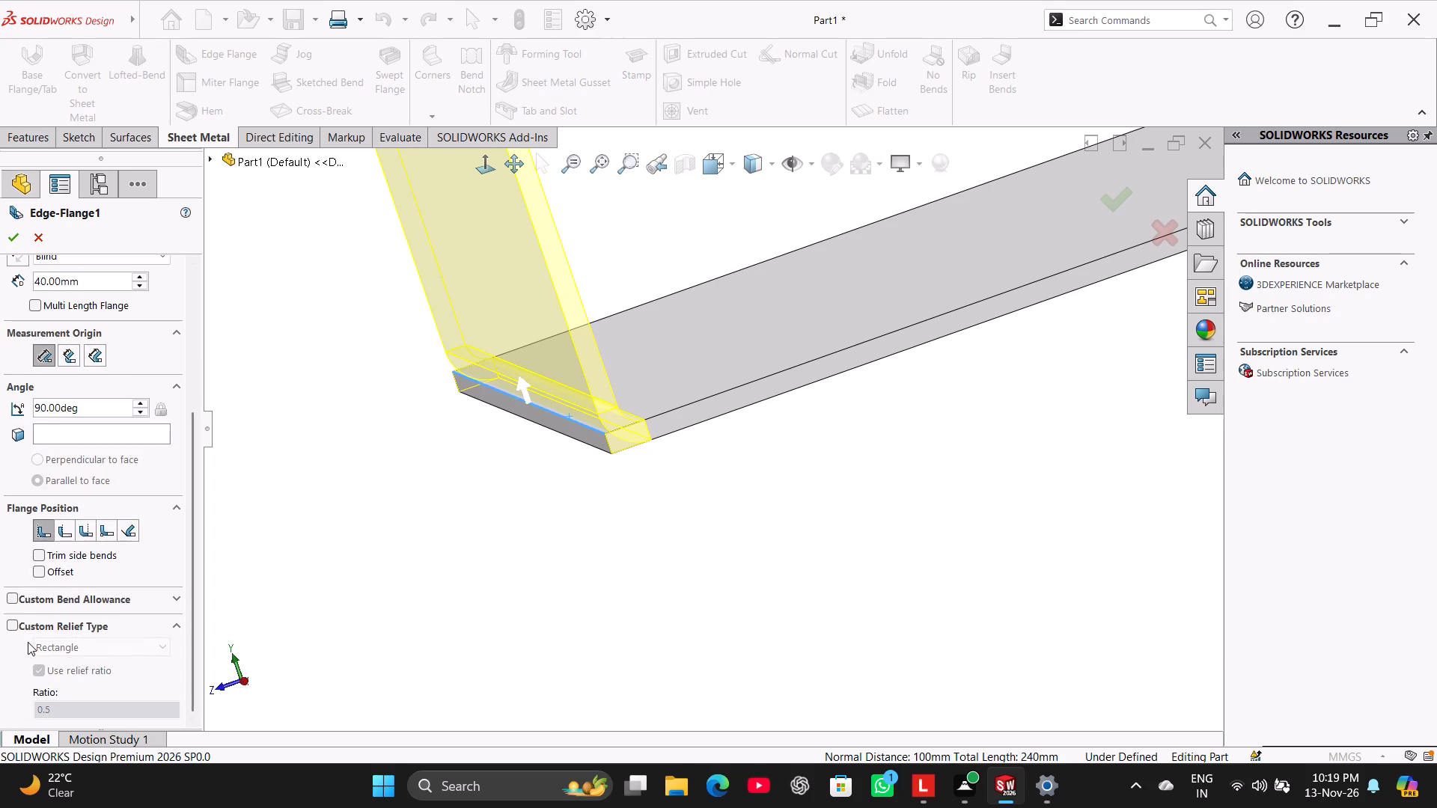
{"action": "left_click", "coordinate": [8, 625]}
{"action": "left_click", "coordinate": [8, 625]}
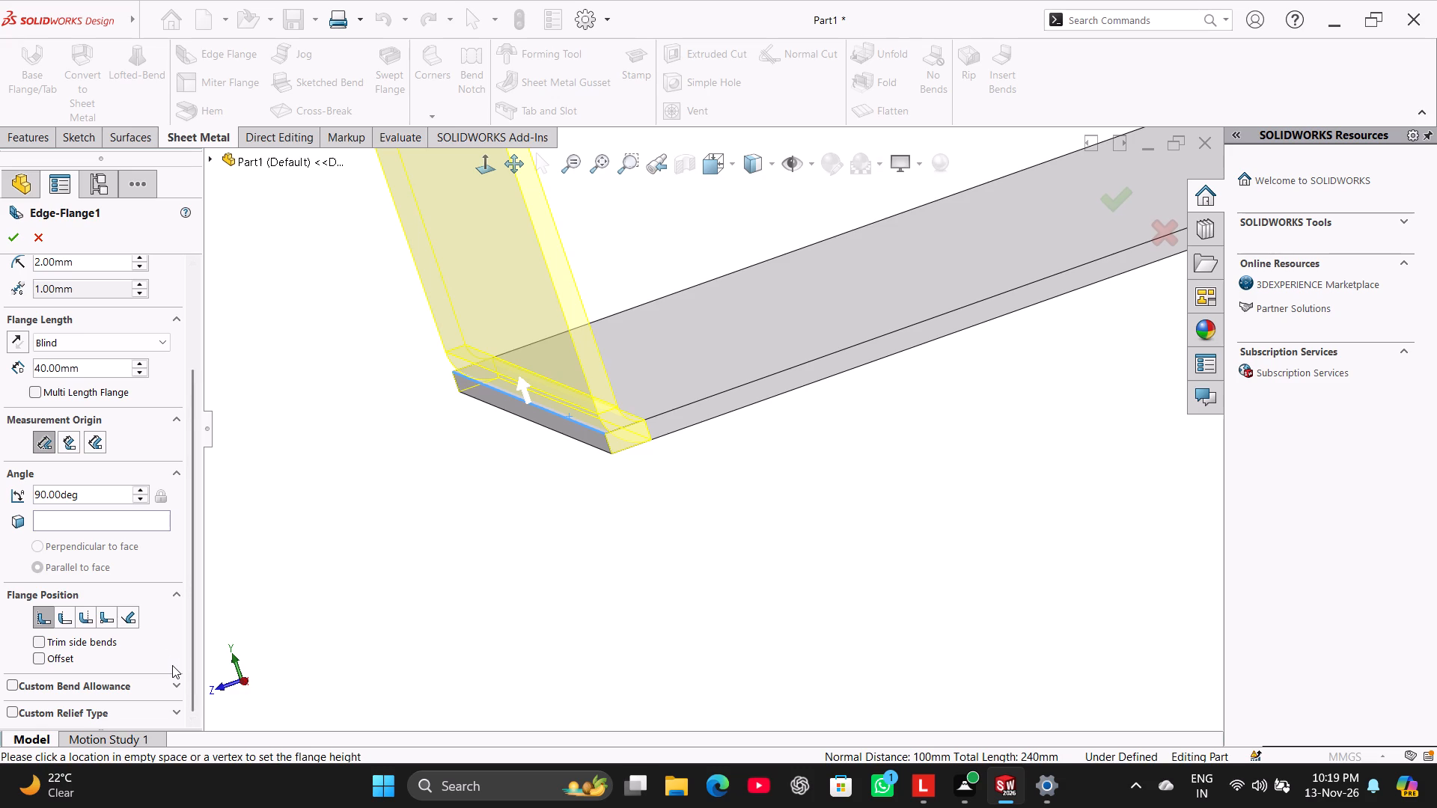
{"action": "left_click", "coordinate": [13, 713]}
{"action": "left_click_drag", "start_coordinate": [187, 613], "coordinate": [183, 692]}
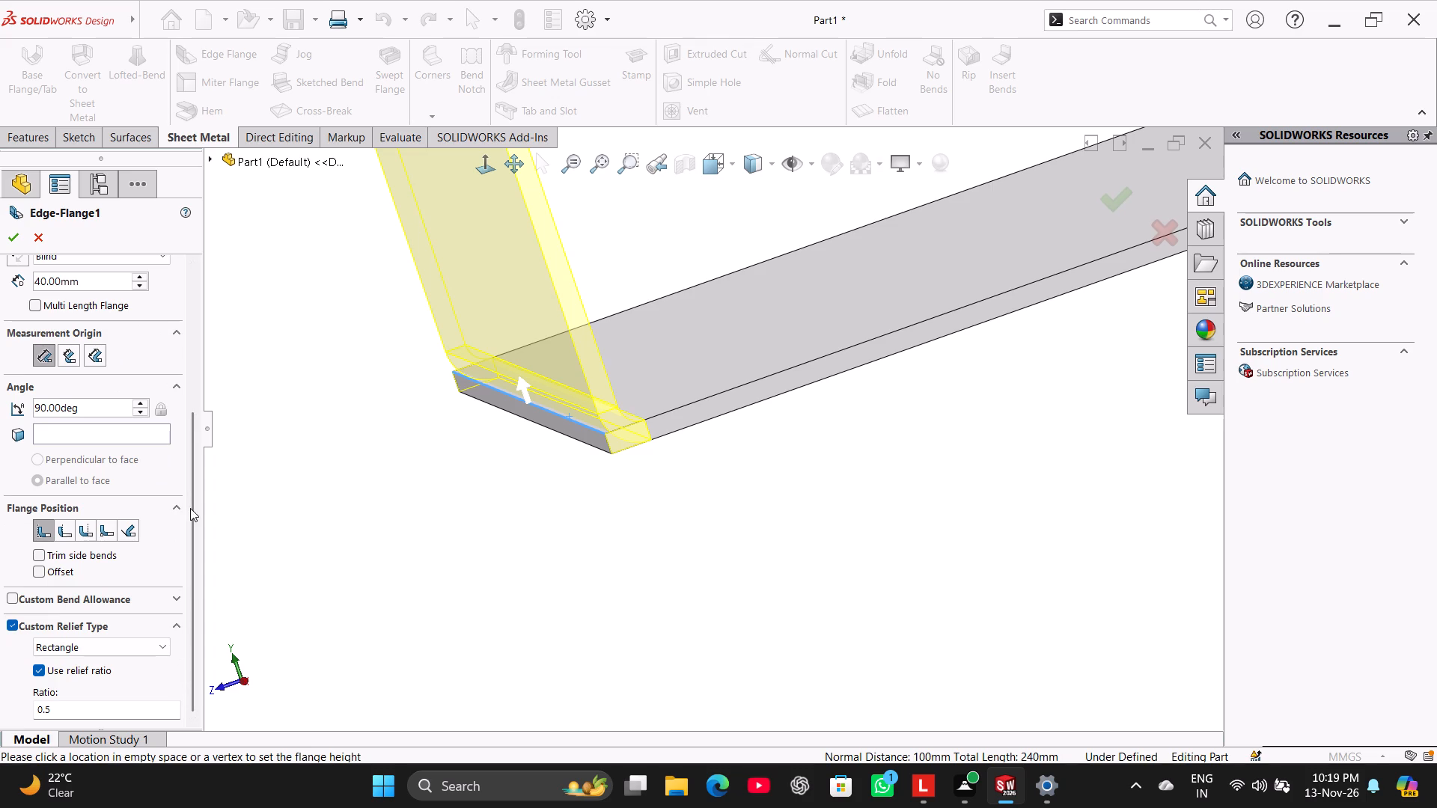
{"action": "left_click_drag", "start_coordinate": [182, 462], "coordinate": [182, 443]}
{"action": "left_click_drag", "start_coordinate": [195, 470], "coordinate": [219, 304]}
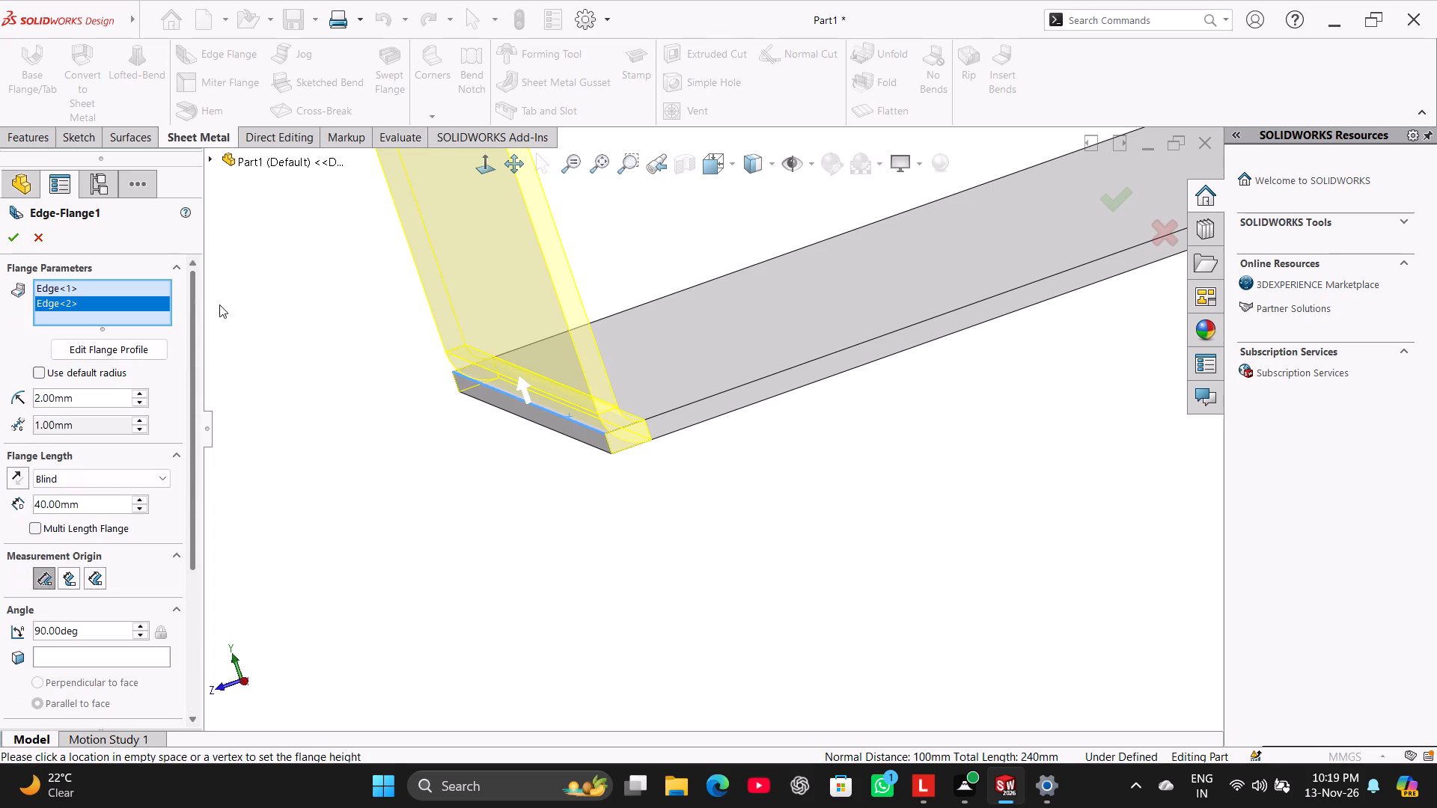
{"action": "left_click_drag", "start_coordinate": [219, 304], "coordinate": [222, 297]}
{"action": "left_click", "coordinate": [14, 239]}
{"action": "left_click", "coordinate": [409, 445]}
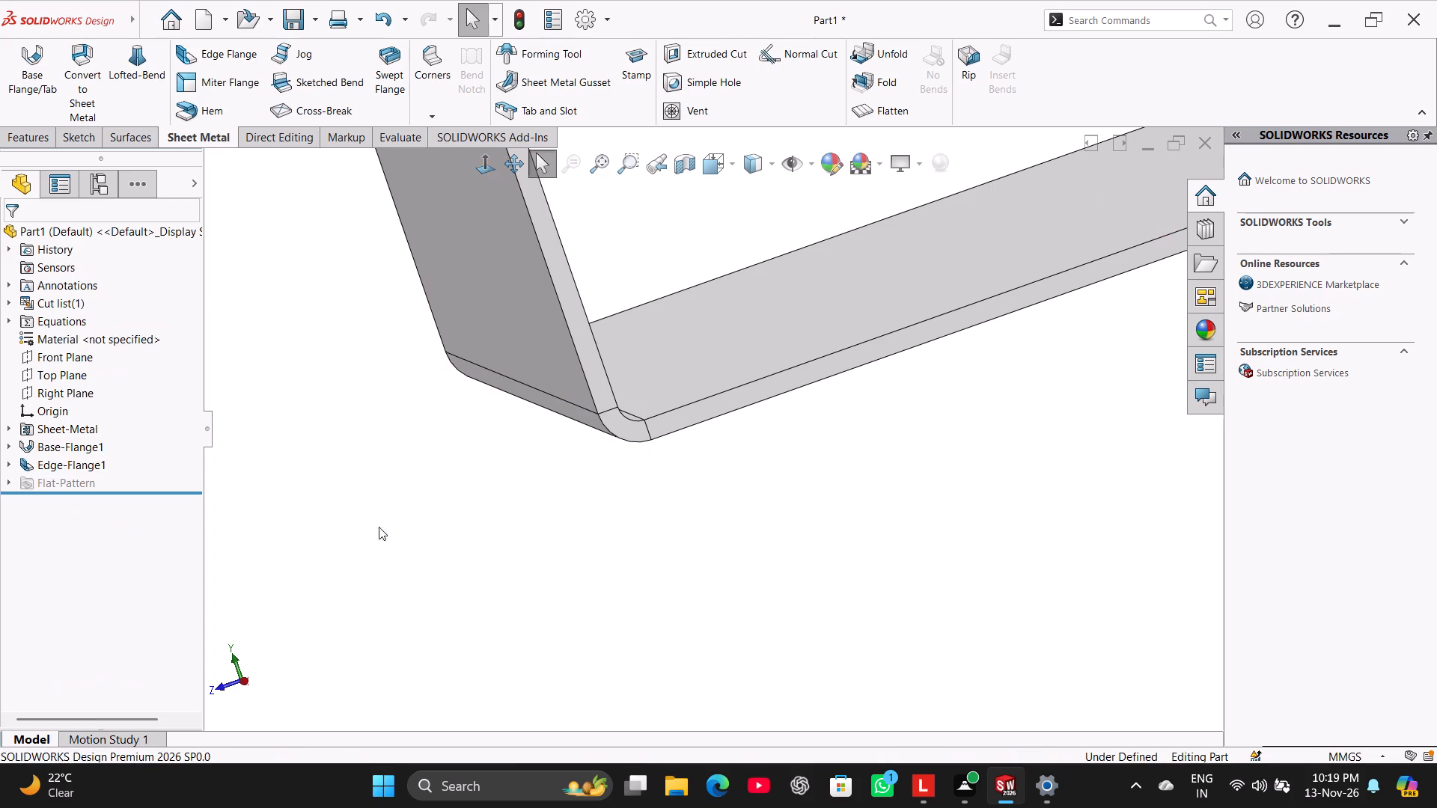
{"action": "right_click_drag", "start_coordinate": [382, 526], "coordinate": [655, 390]}
{"action": "left_click", "coordinate": [326, 365]}
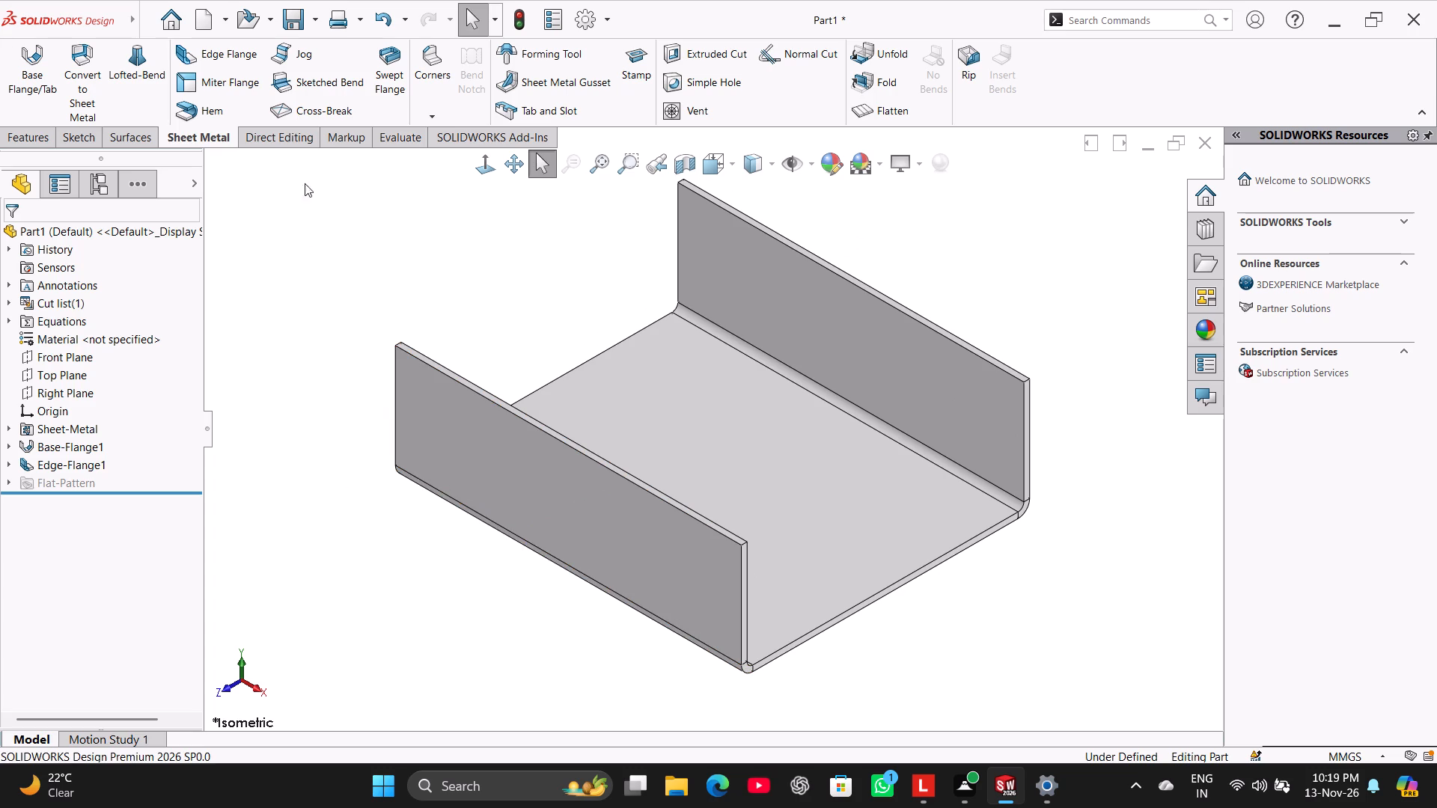
Start an edge flange on the two open edges of the base, drawing both flanges upward about 38.5 mm long.
{"action": "left_click", "coordinate": [237, 59]}
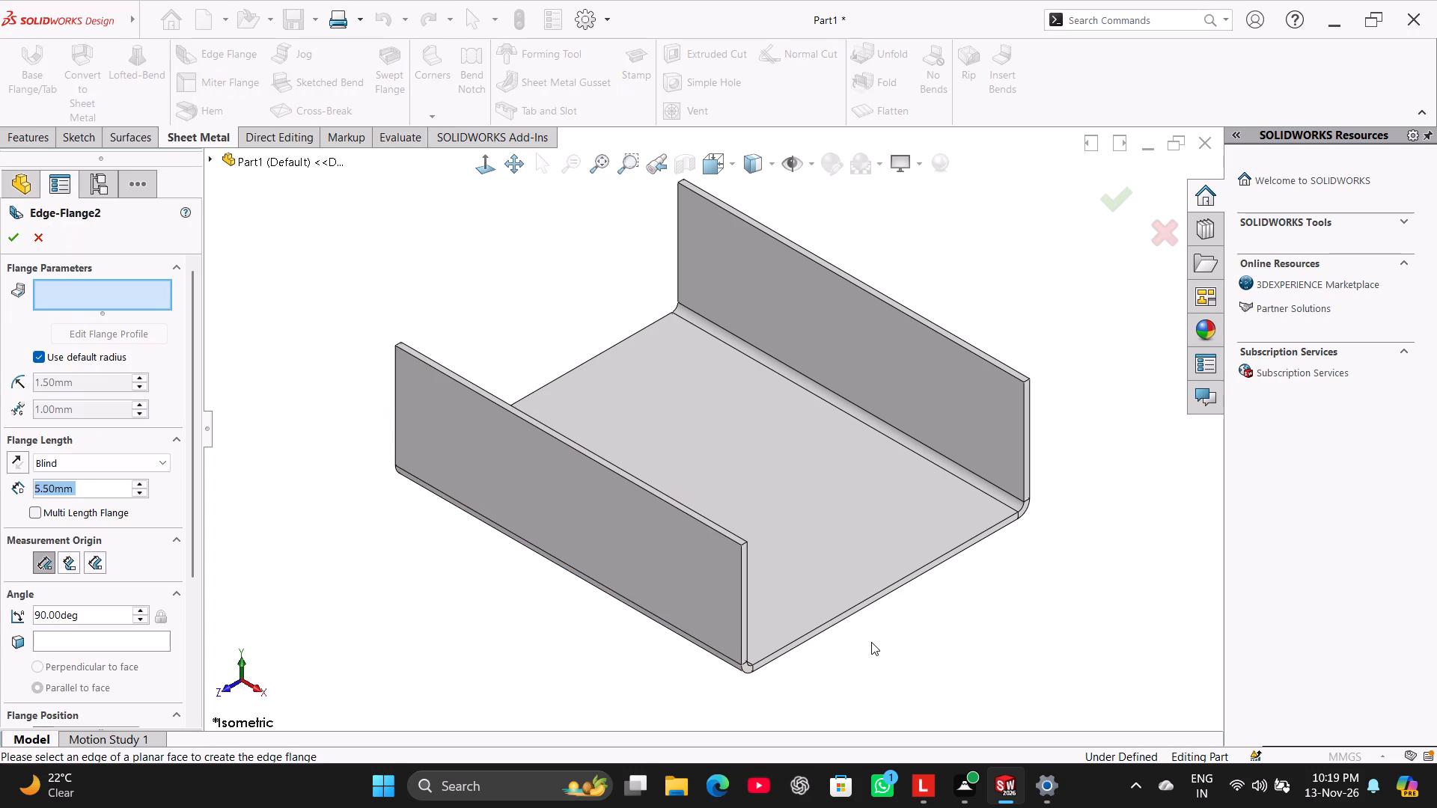
{"action": "middle_click_drag", "start_coordinate": [871, 642], "coordinate": [871, 628]}
{"action": "left_click", "coordinate": [871, 590]}
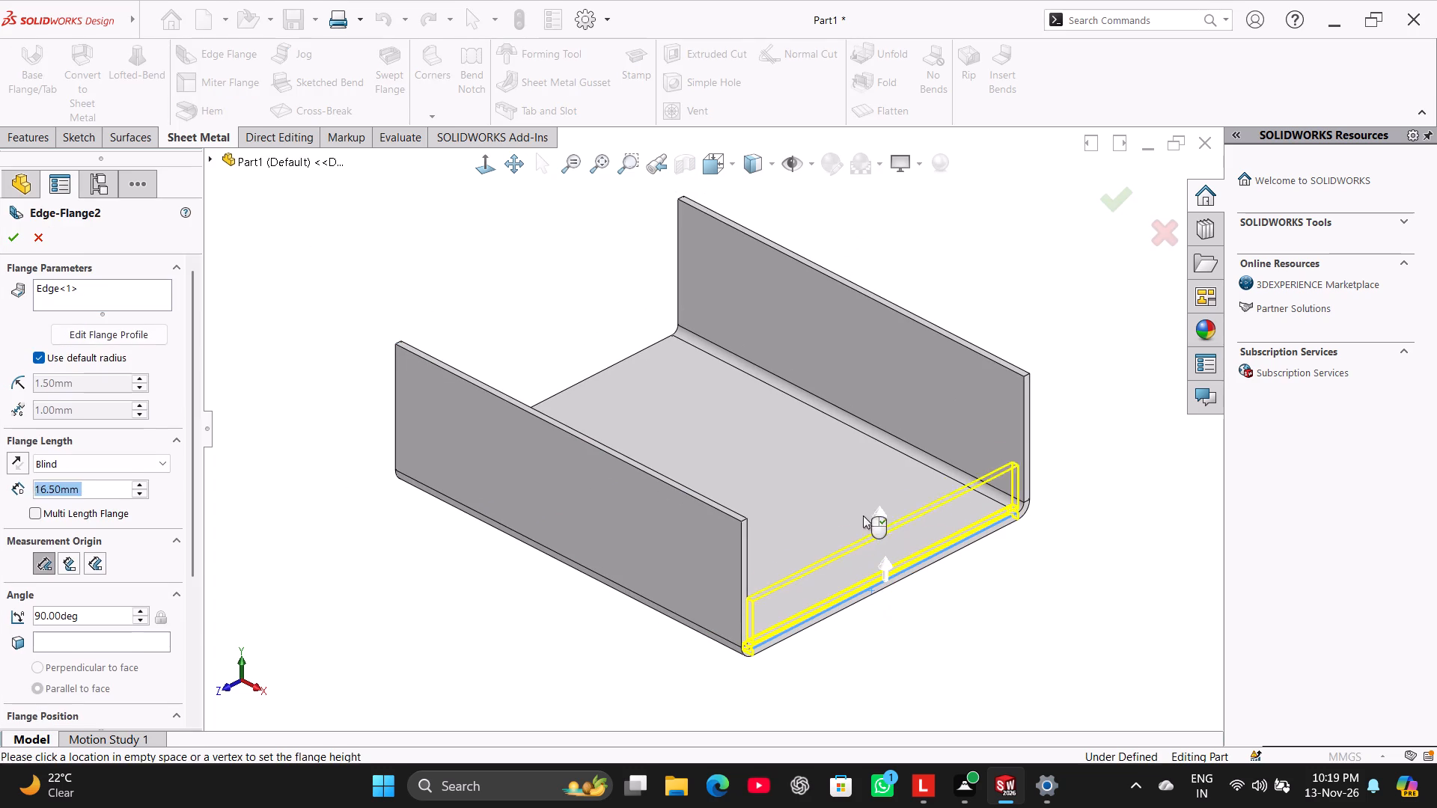
{"action": "left_click", "coordinate": [858, 443]}
{"action": "middle_click_drag", "start_coordinate": [549, 284], "coordinate": [599, 373]}
{"action": "left_click", "coordinate": [496, 299]}
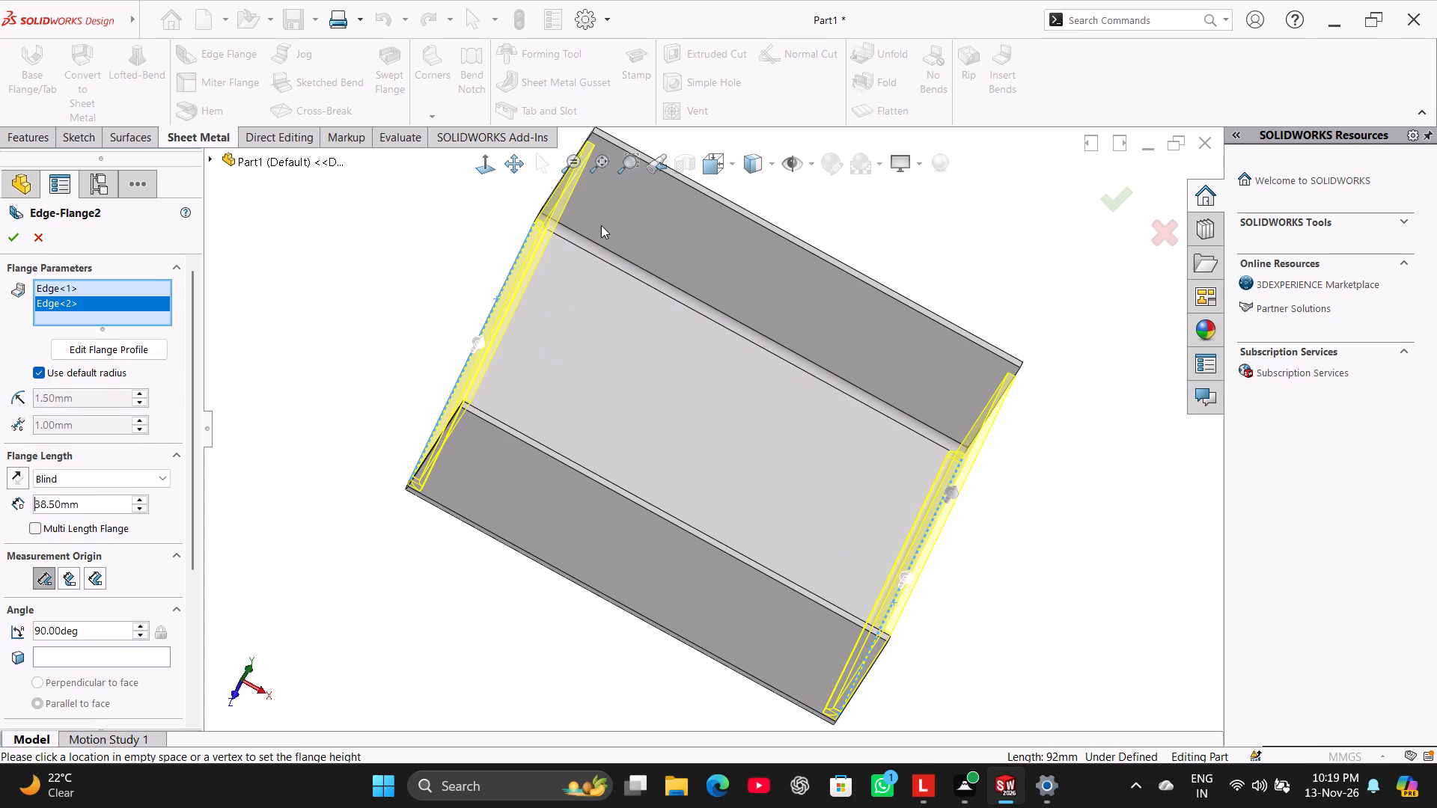
{"action": "left_click", "coordinate": [602, 224]}
Override the new flanges' default bend radius with 2 mm and set their length to 40 mm.
{"action": "middle_click_drag", "start_coordinate": [335, 442], "coordinate": [264, 321]}
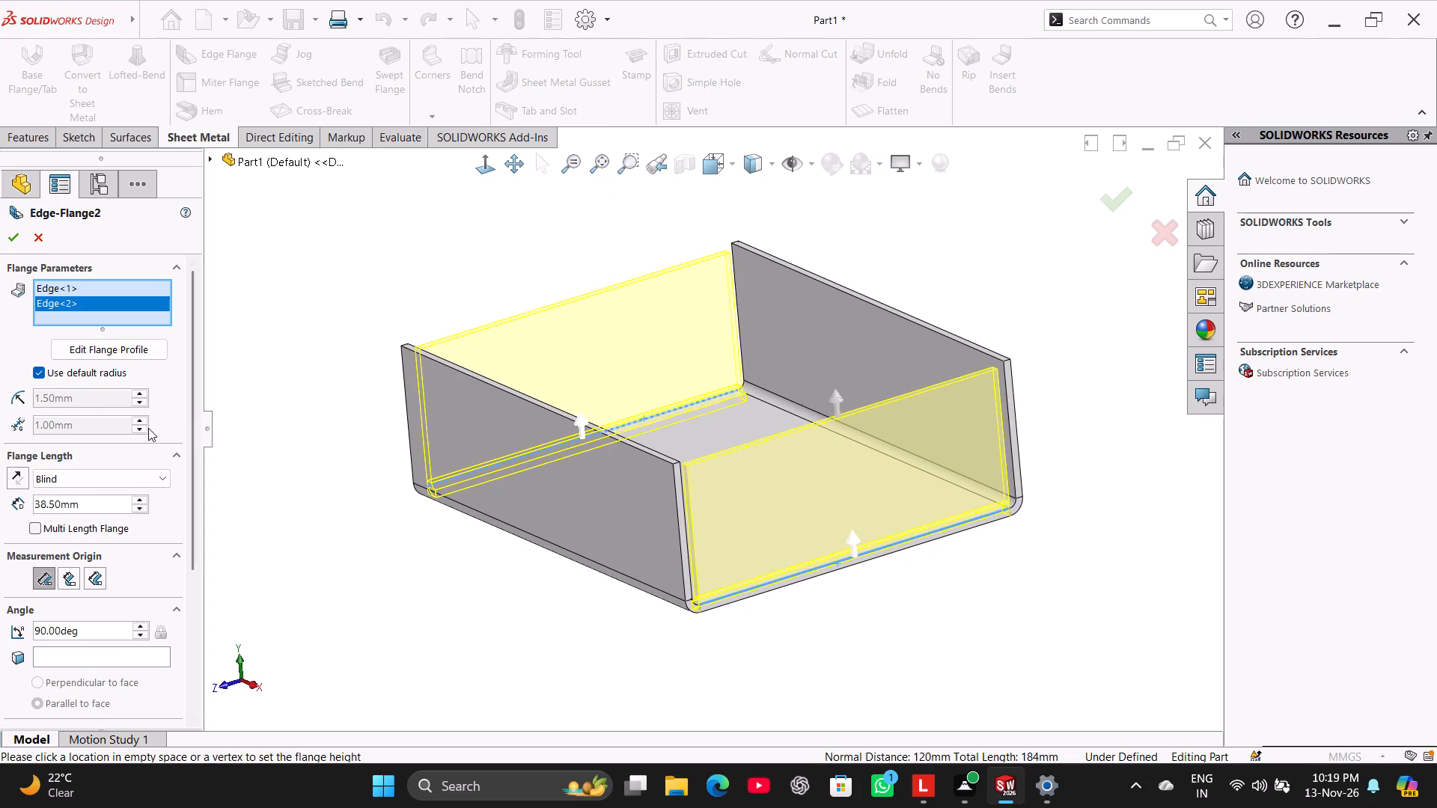
{"action": "left_click", "coordinate": [33, 374]}
{"action": "double_click", "coordinate": [86, 401]}
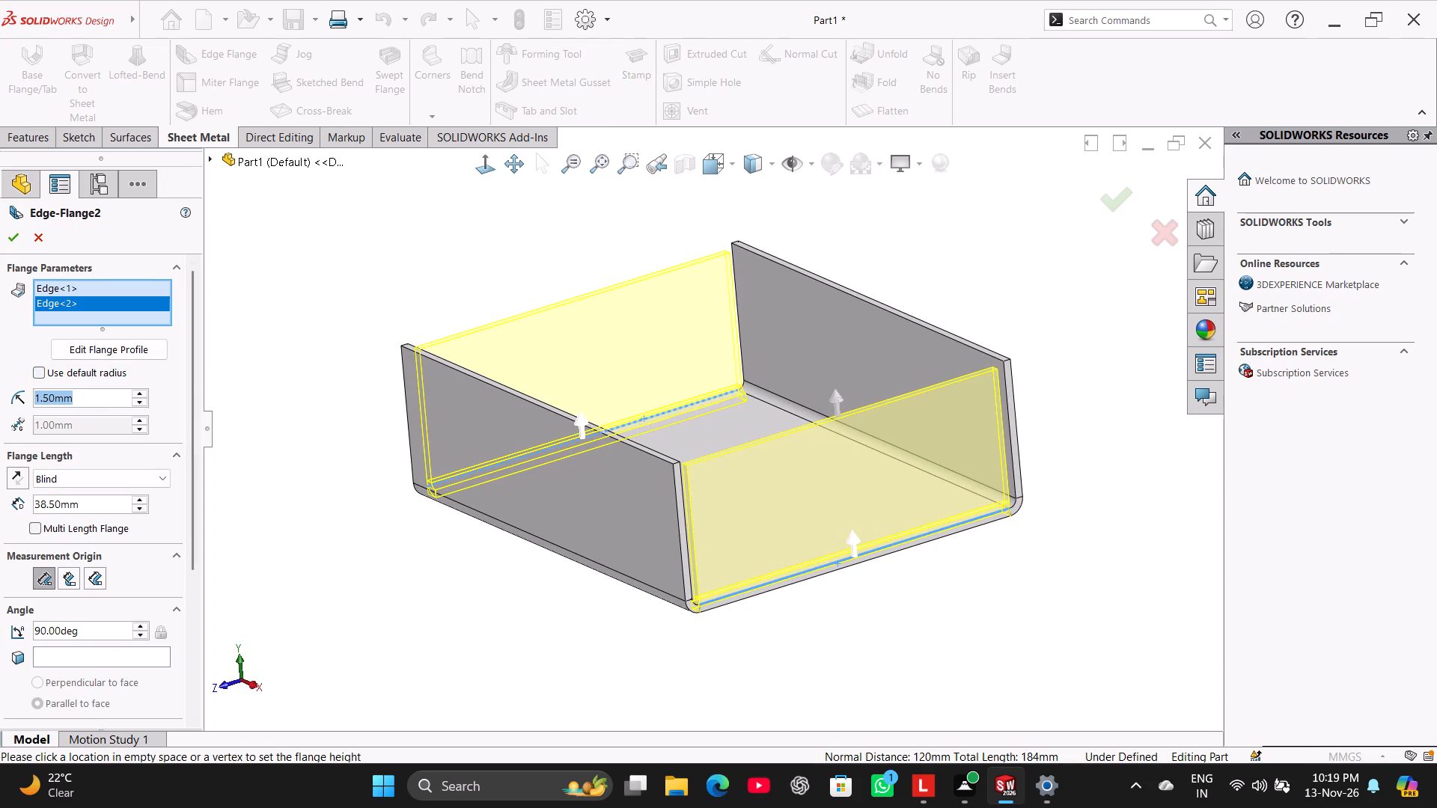
{"action": "key", "text": "2"}
{"action": "key", "text": "Return"}
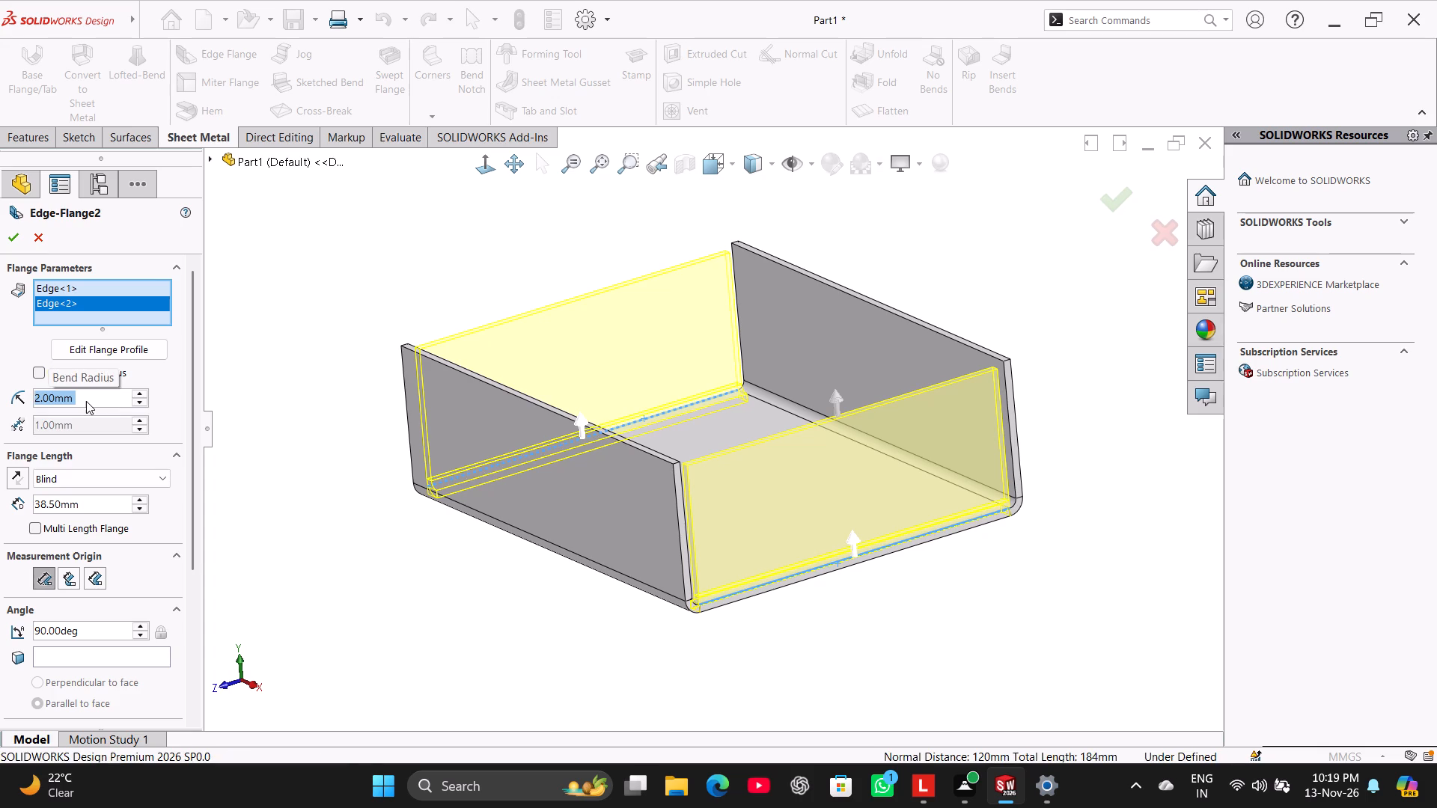
{"action": "double_click", "coordinate": [97, 502]}
{"action": "type", "text": "40"}
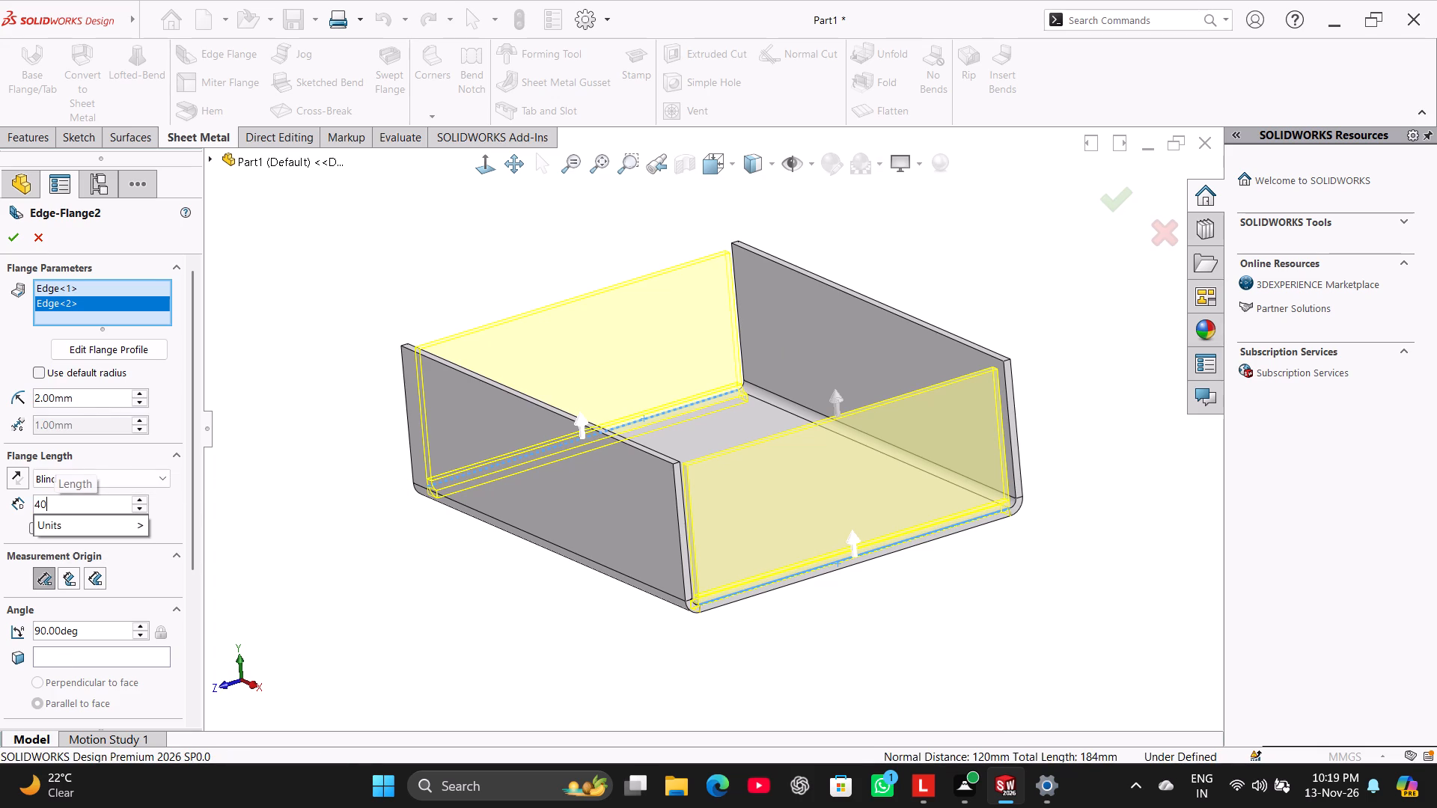
{"action": "key", "text": "Return"}
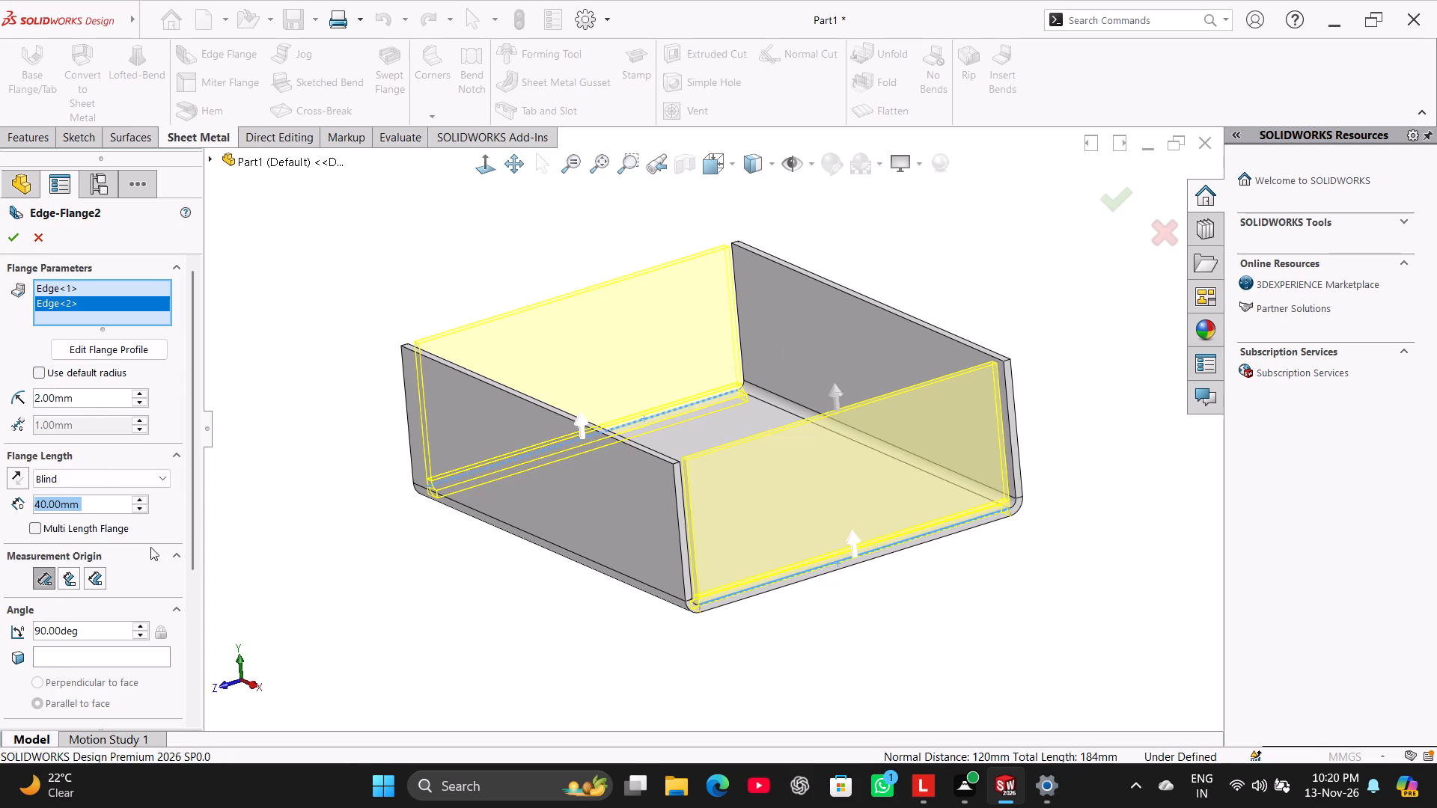
Set the flange position to Bend Outside and enable a blind offset of 6.1-4 (2.10 mm).
{"action": "left_click_drag", "start_coordinate": [196, 515], "coordinate": [196, 613]}
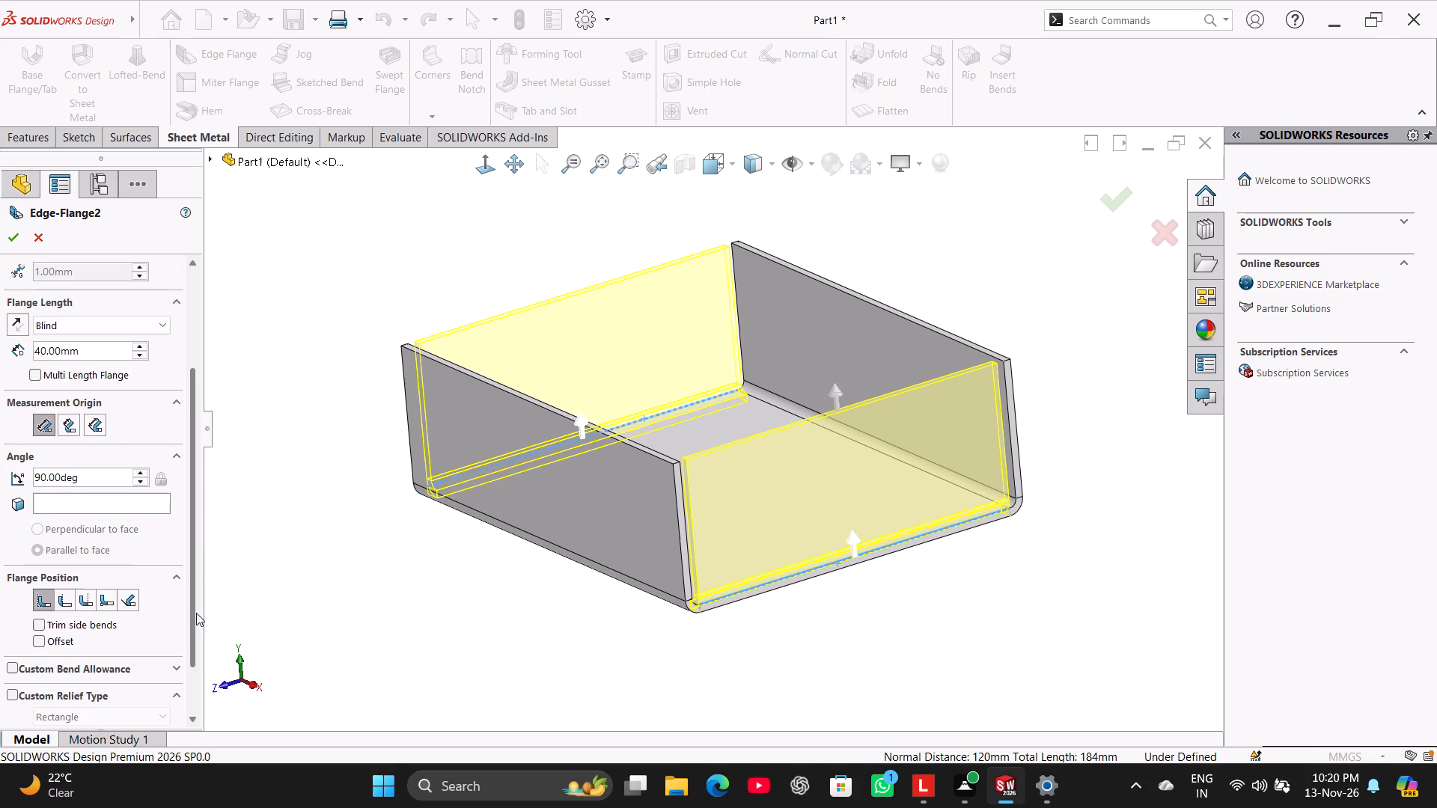
{"action": "left_click_drag", "start_coordinate": [196, 613], "coordinate": [194, 638]}
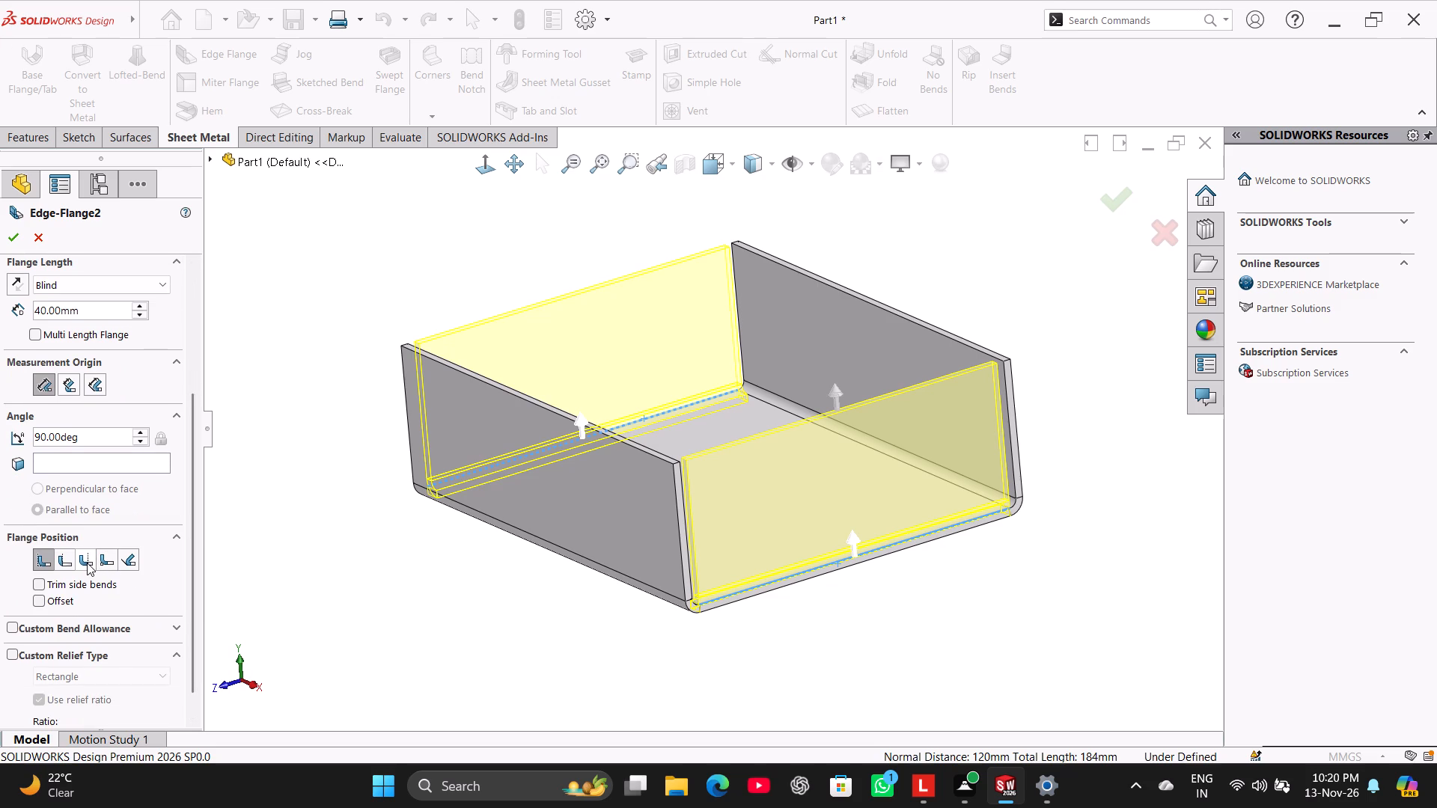
{"action": "left_click", "coordinate": [87, 563]}
{"action": "middle_click_drag", "start_coordinate": [373, 668], "coordinate": [372, 668]}
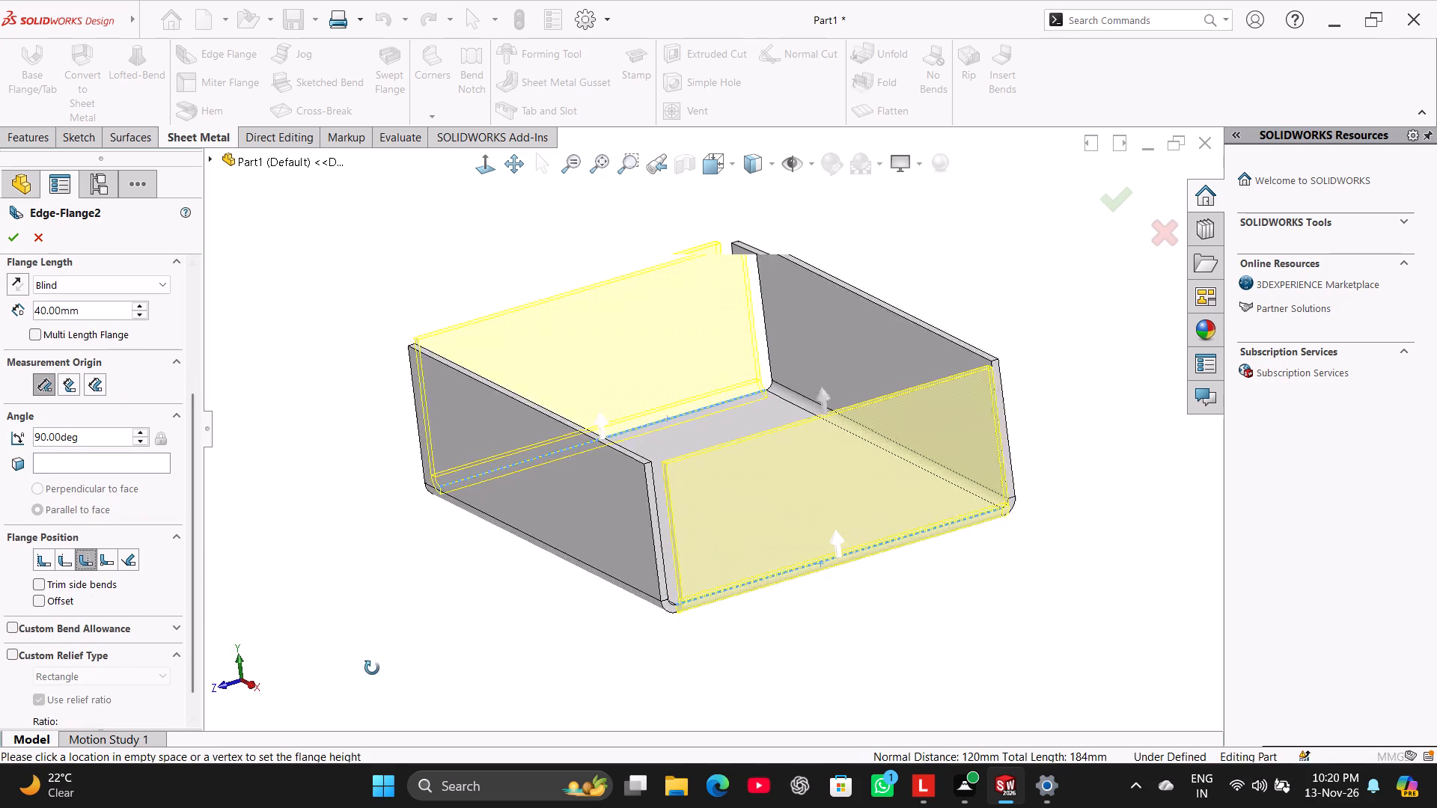
{"action": "middle_click_drag", "start_coordinate": [372, 668], "coordinate": [332, 658]}
{"action": "left_click", "coordinate": [61, 599]}
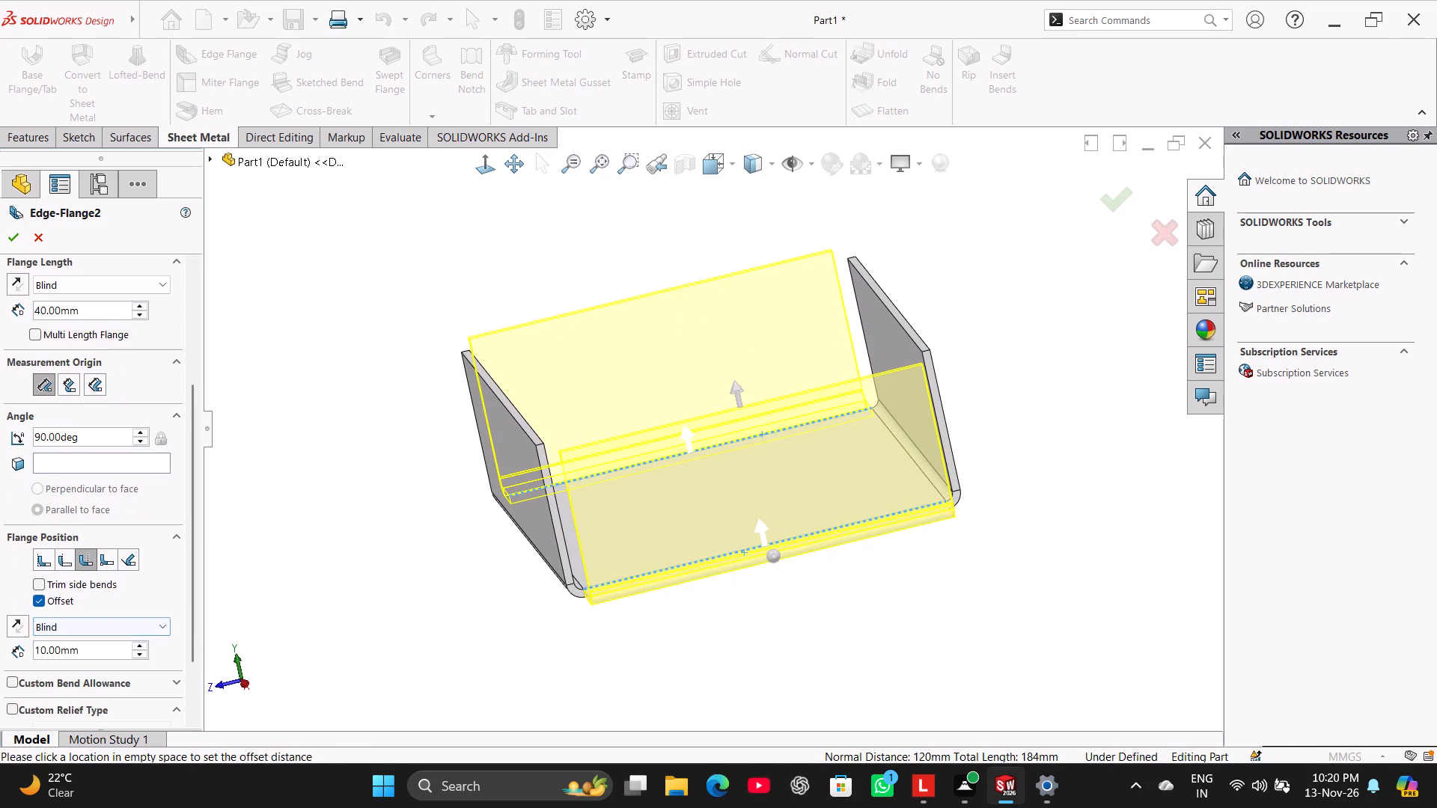
{"action": "double_click", "coordinate": [97, 646]}
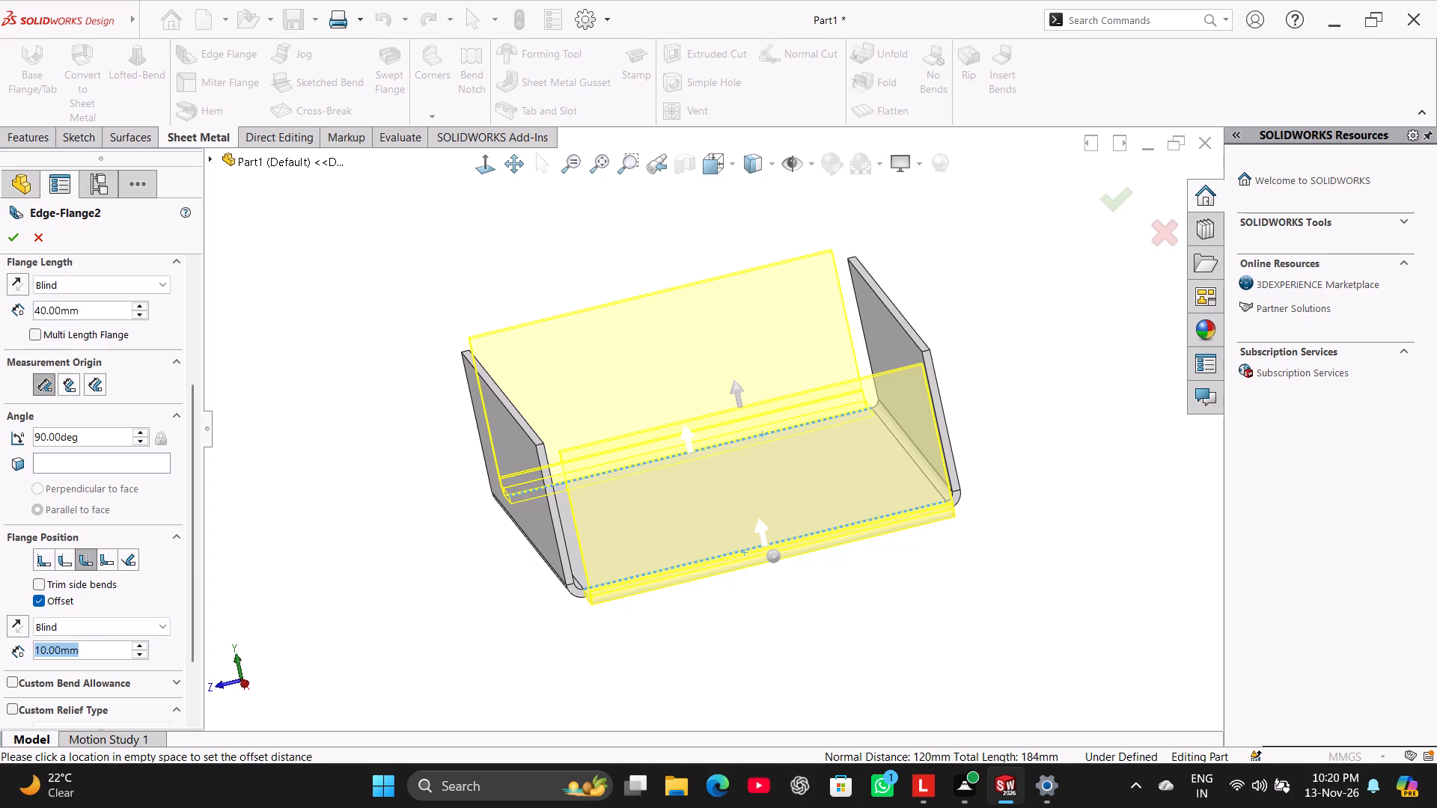
{"action": "type", "text": "6.1-4"}
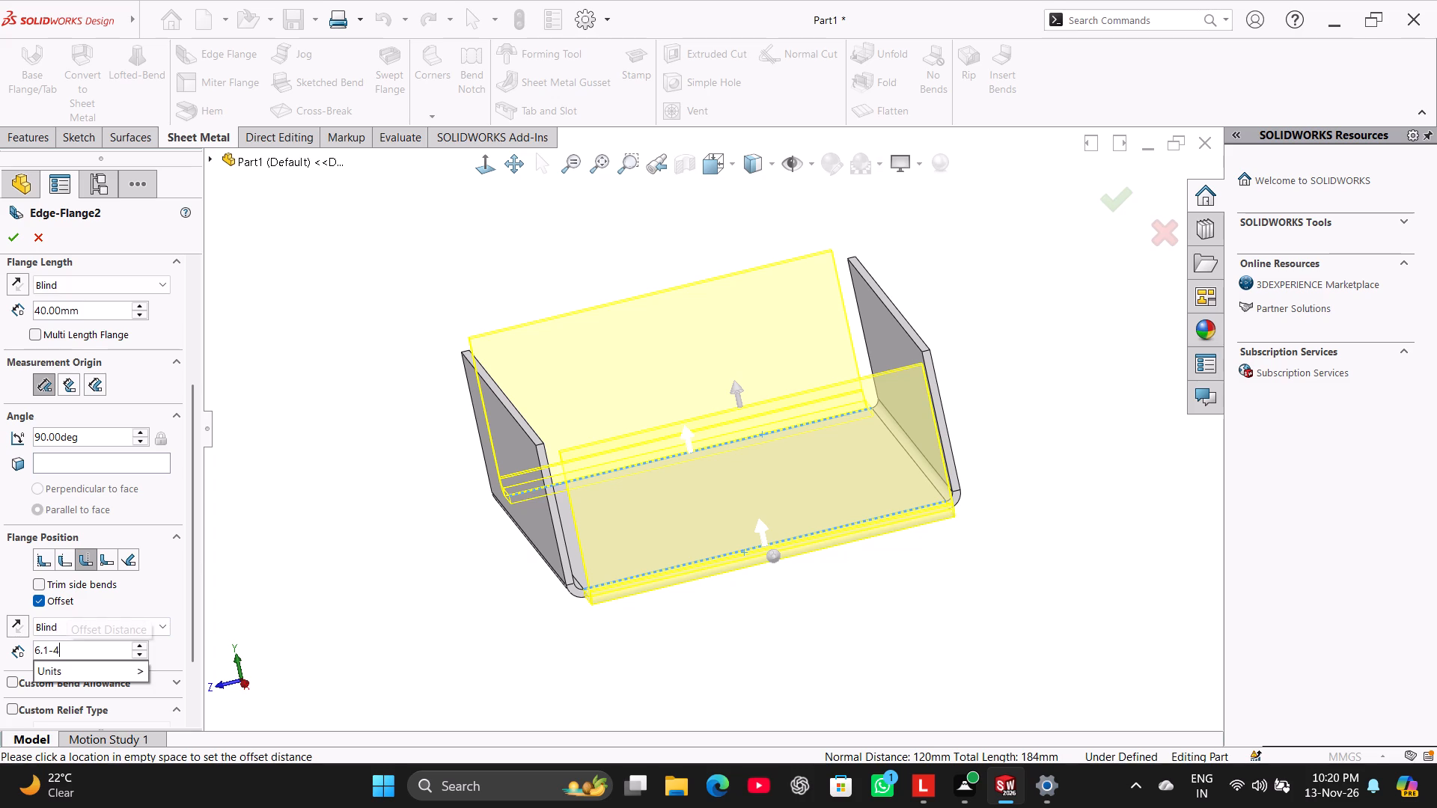
{"action": "key", "text": "Return"}
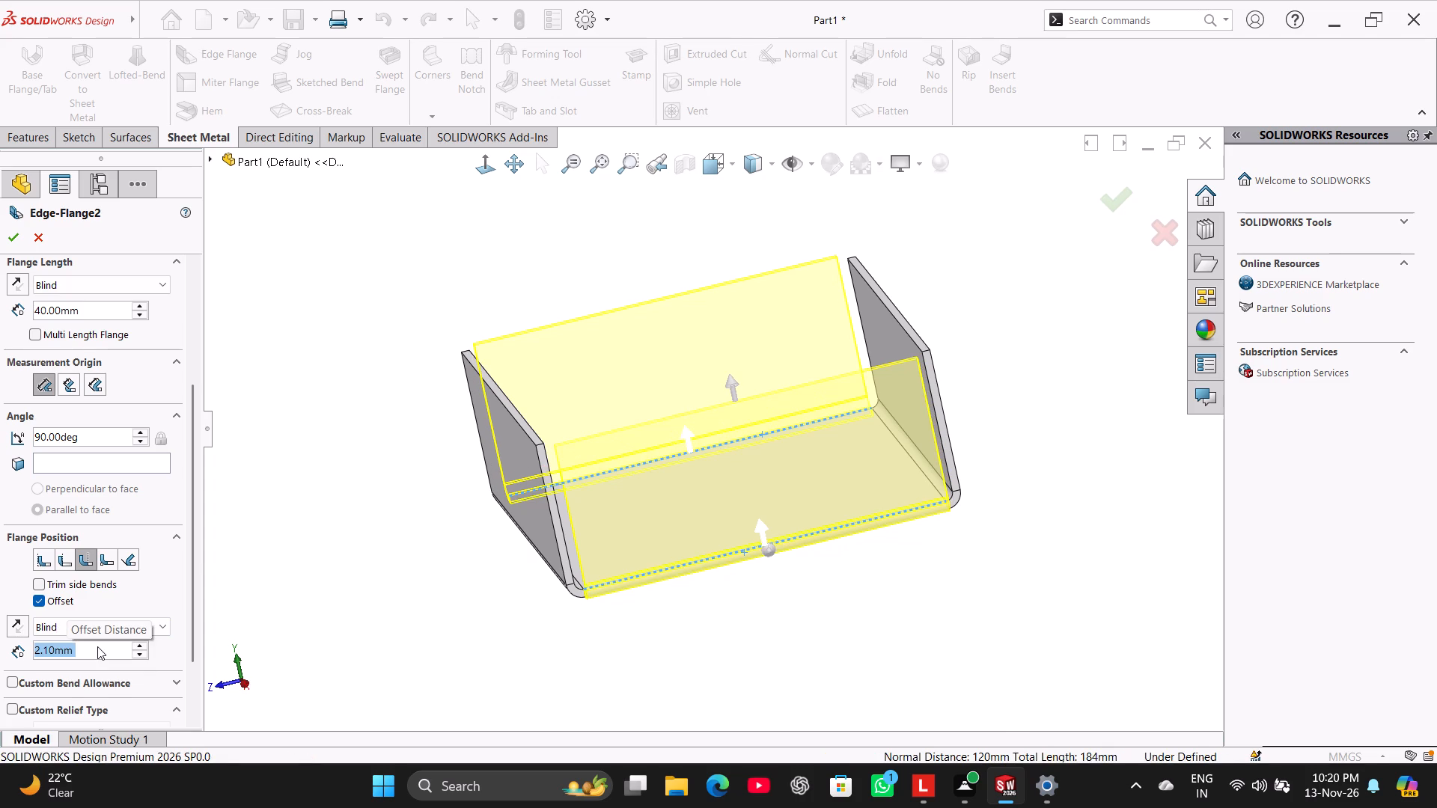
Examine the offset flange preview from several angles, checking the corners where it meets the existing side flanges.
{"action": "middle_click_drag", "start_coordinate": [346, 587], "coordinate": [407, 535]}
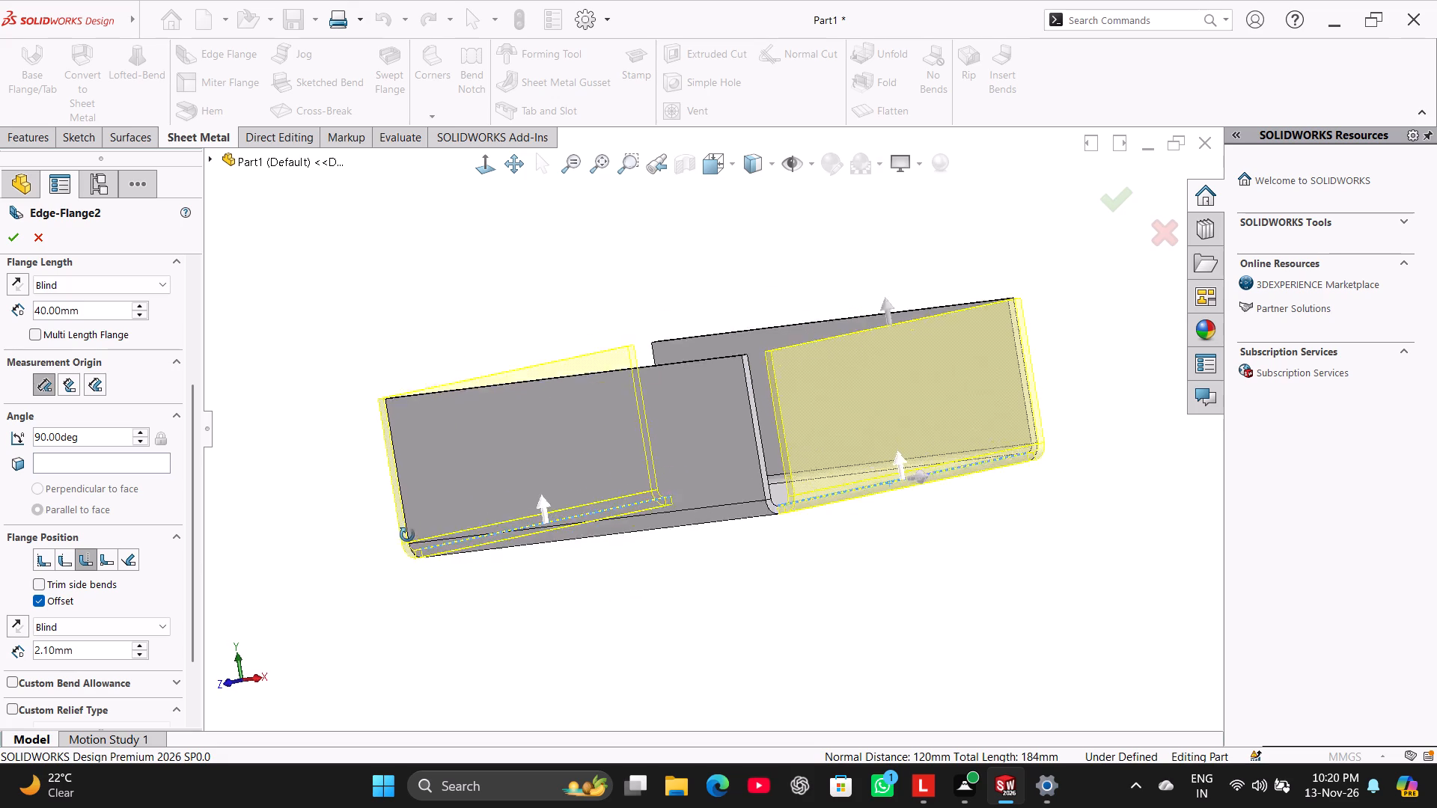
{"action": "middle_click_drag", "start_coordinate": [407, 535], "coordinate": [396, 580]}
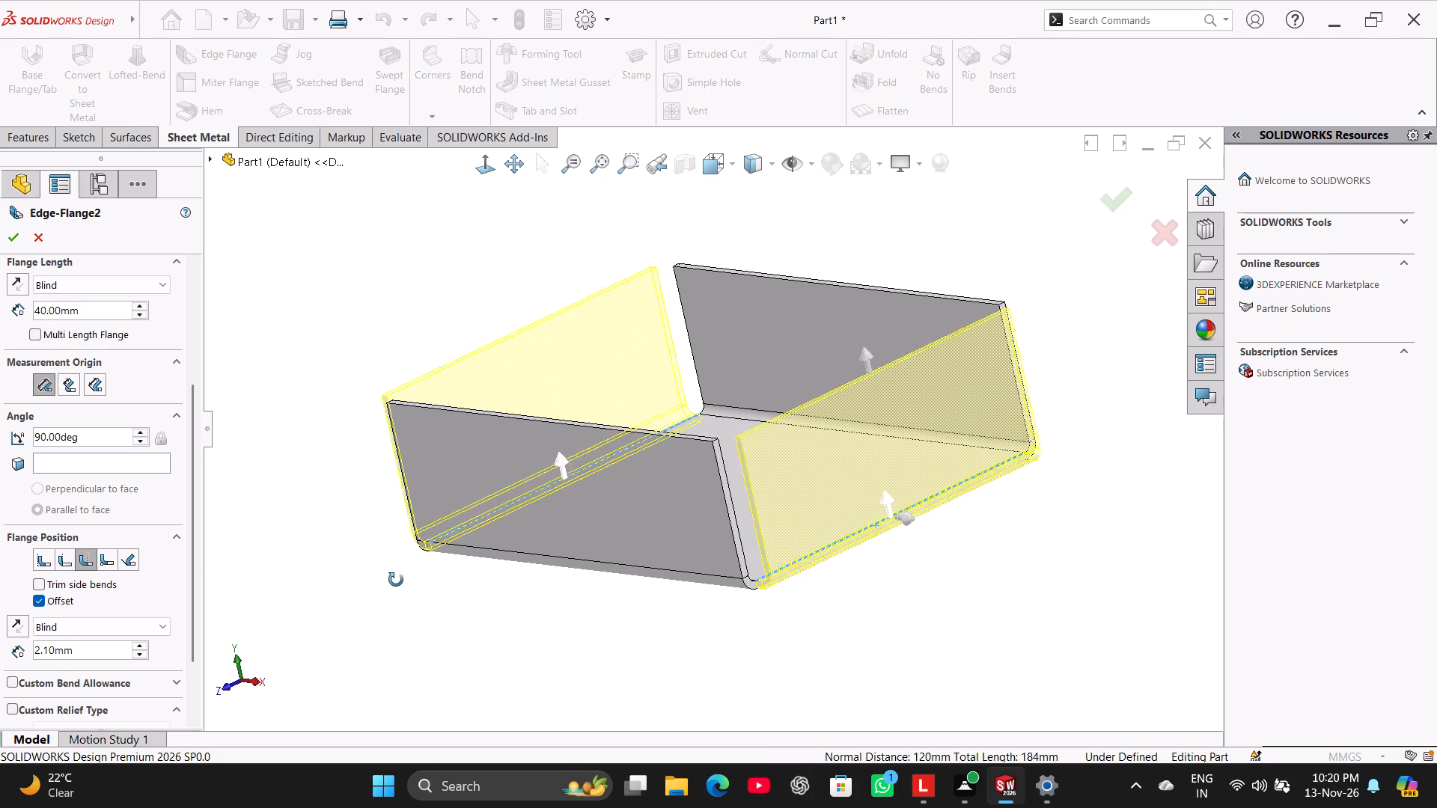
{"action": "middle_click_drag", "start_coordinate": [396, 580], "coordinate": [421, 602]}
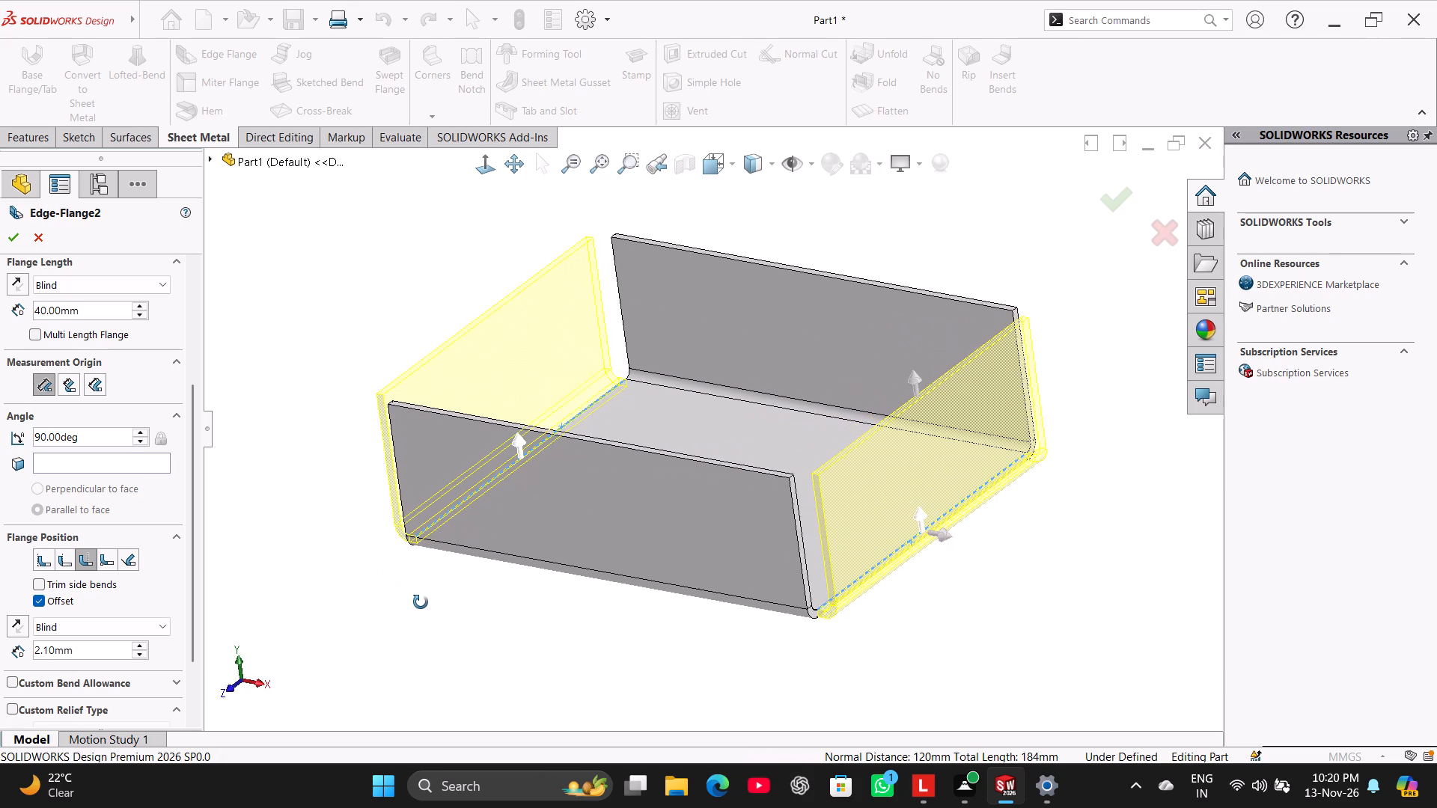
{"action": "middle_click_drag", "start_coordinate": [421, 602], "coordinate": [342, 577]}
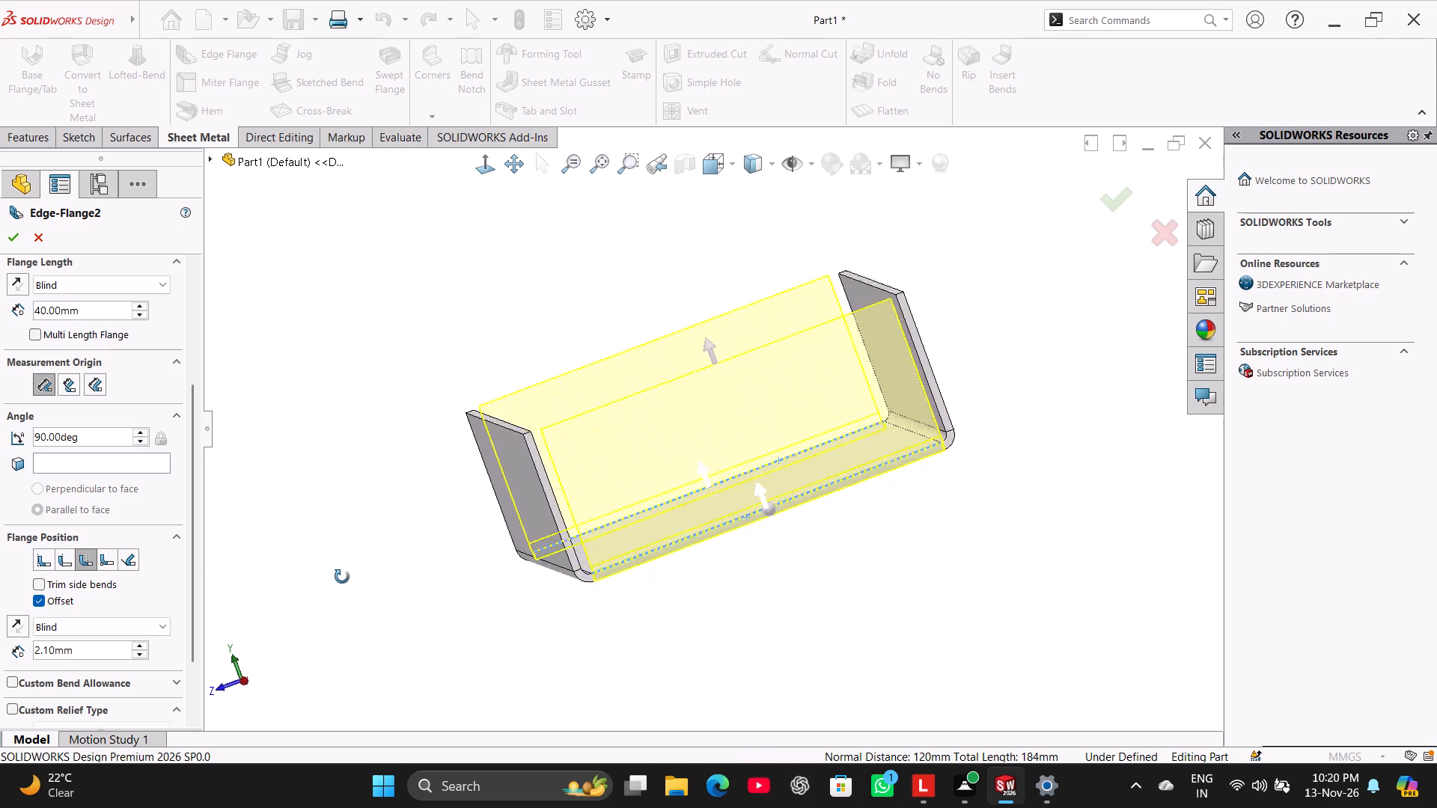
{"action": "middle_click_drag", "start_coordinate": [342, 577], "coordinate": [359, 683]}
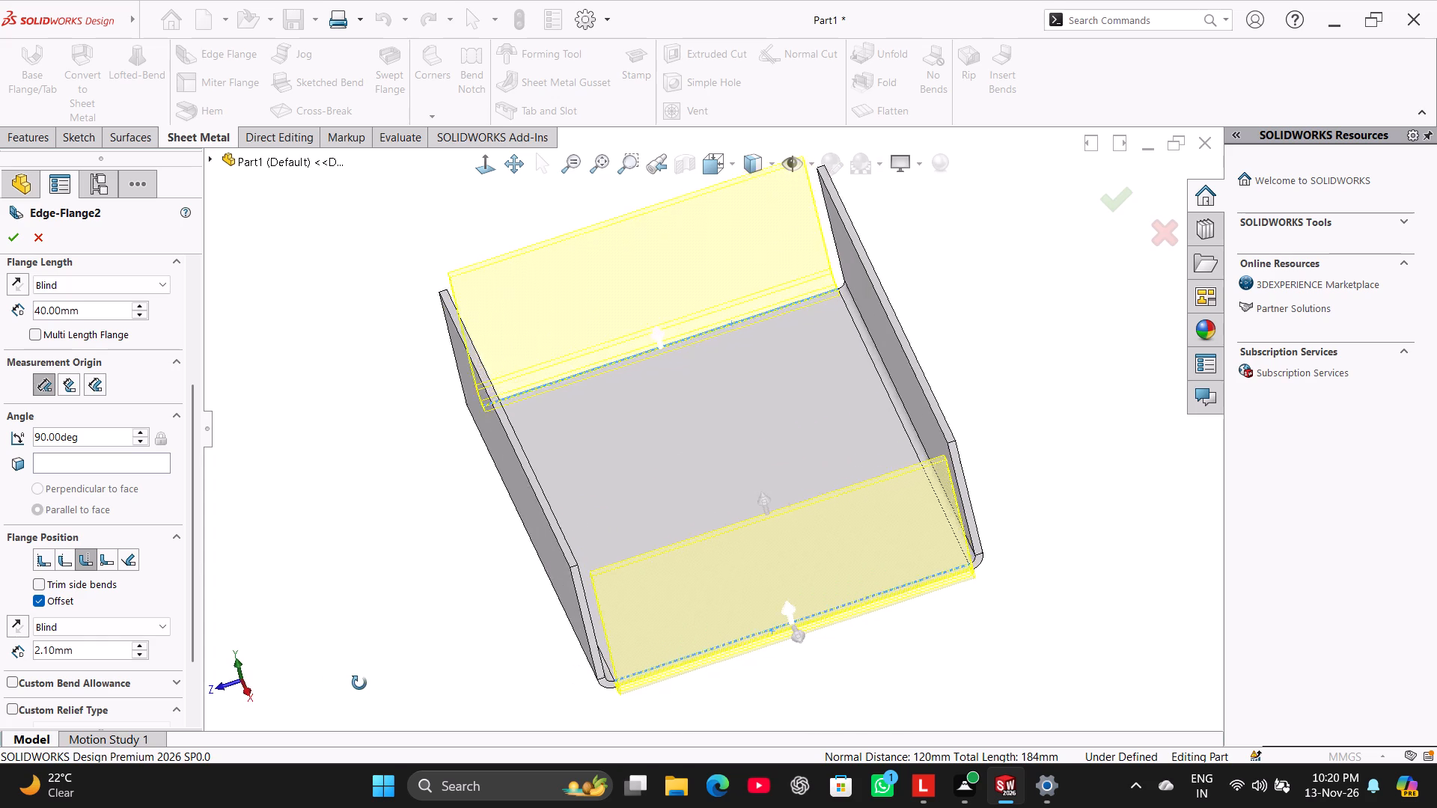
{"action": "middle_click_drag", "start_coordinate": [359, 683], "coordinate": [394, 658]}
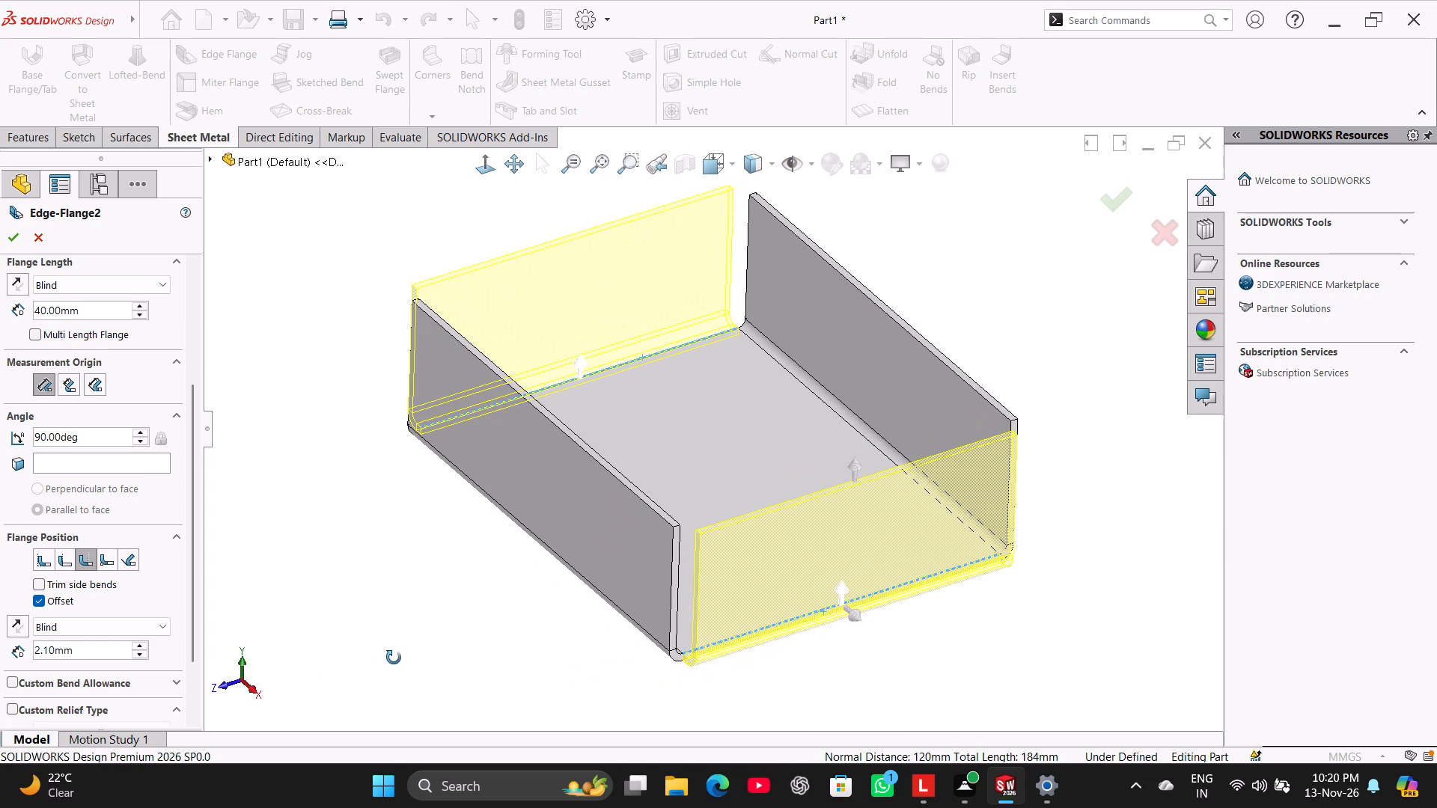
{"action": "middle_click_drag", "start_coordinate": [394, 658], "coordinate": [371, 659]}
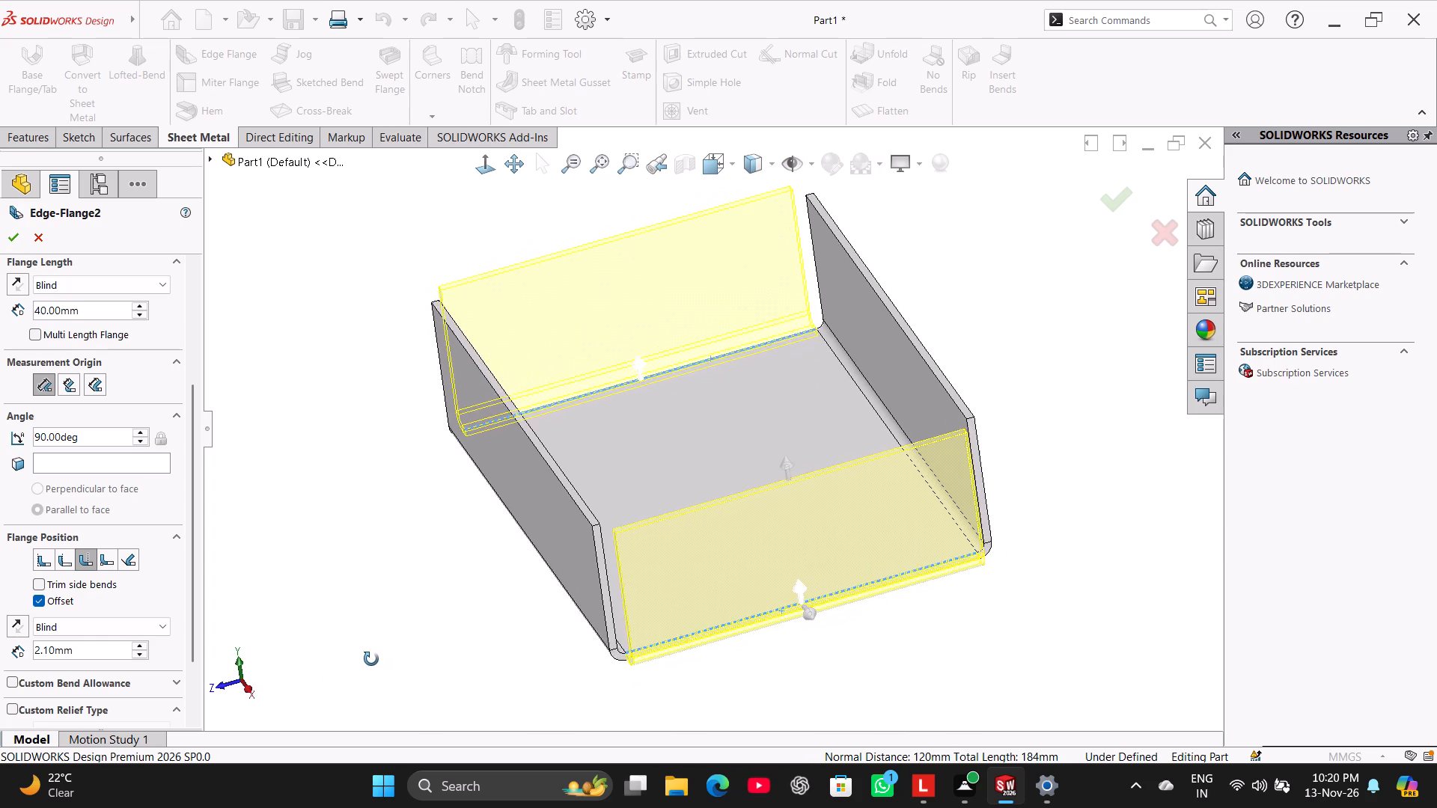
{"action": "middle_click_drag", "start_coordinate": [371, 659], "coordinate": [366, 646]}
{"action": "middle_click_drag", "start_coordinate": [357, 596], "coordinate": [351, 560]}
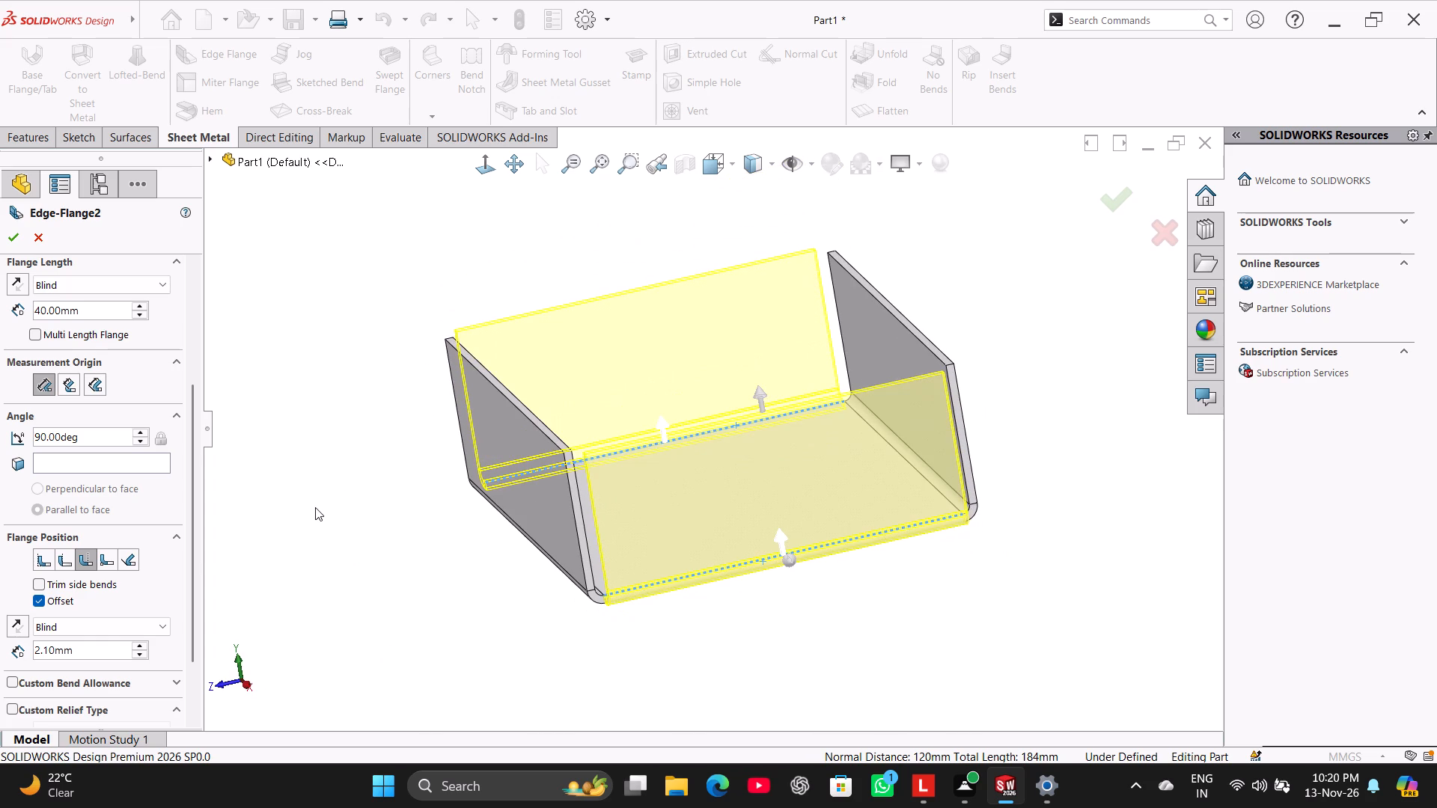
{"action": "middle_click_drag", "start_coordinate": [318, 509], "coordinate": [314, 483]}
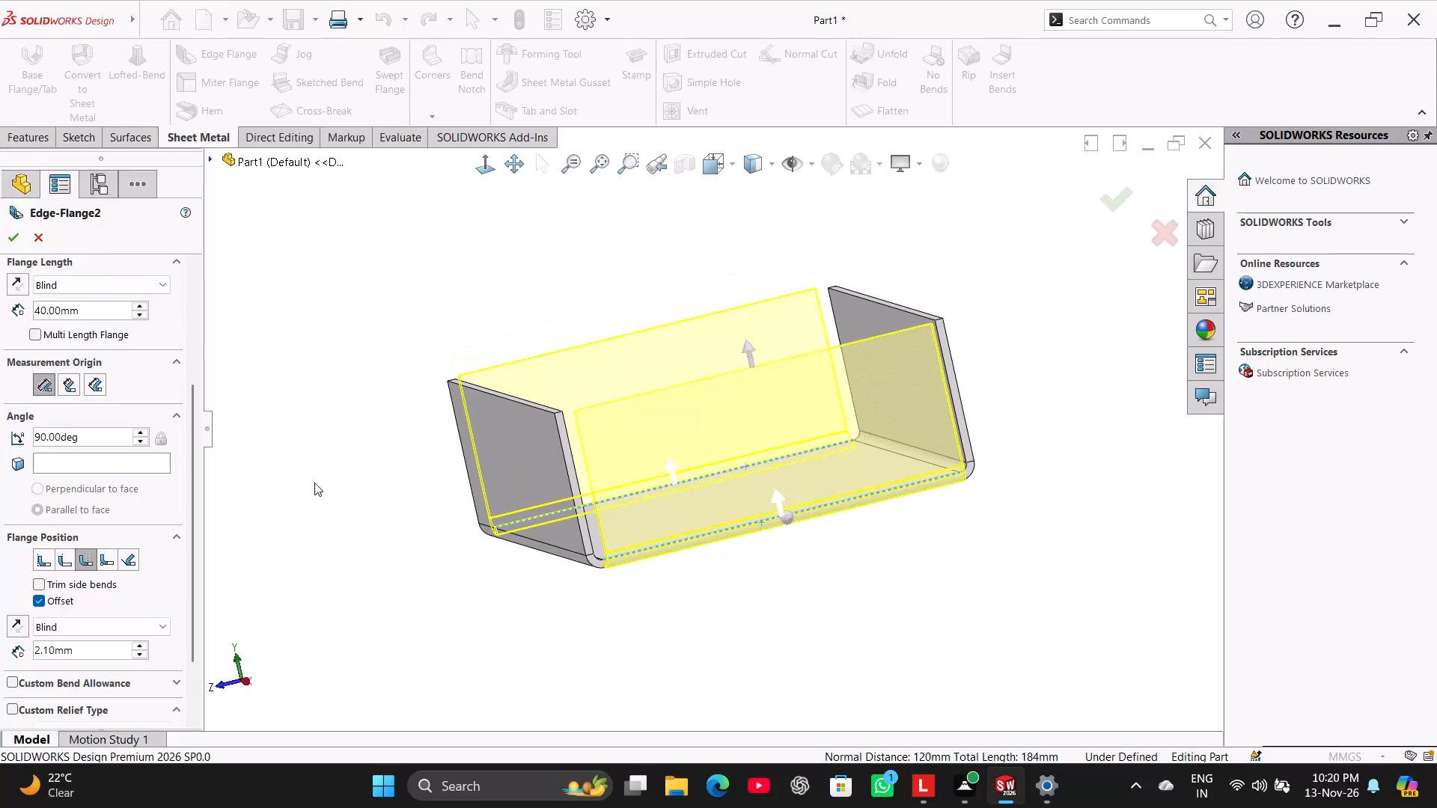
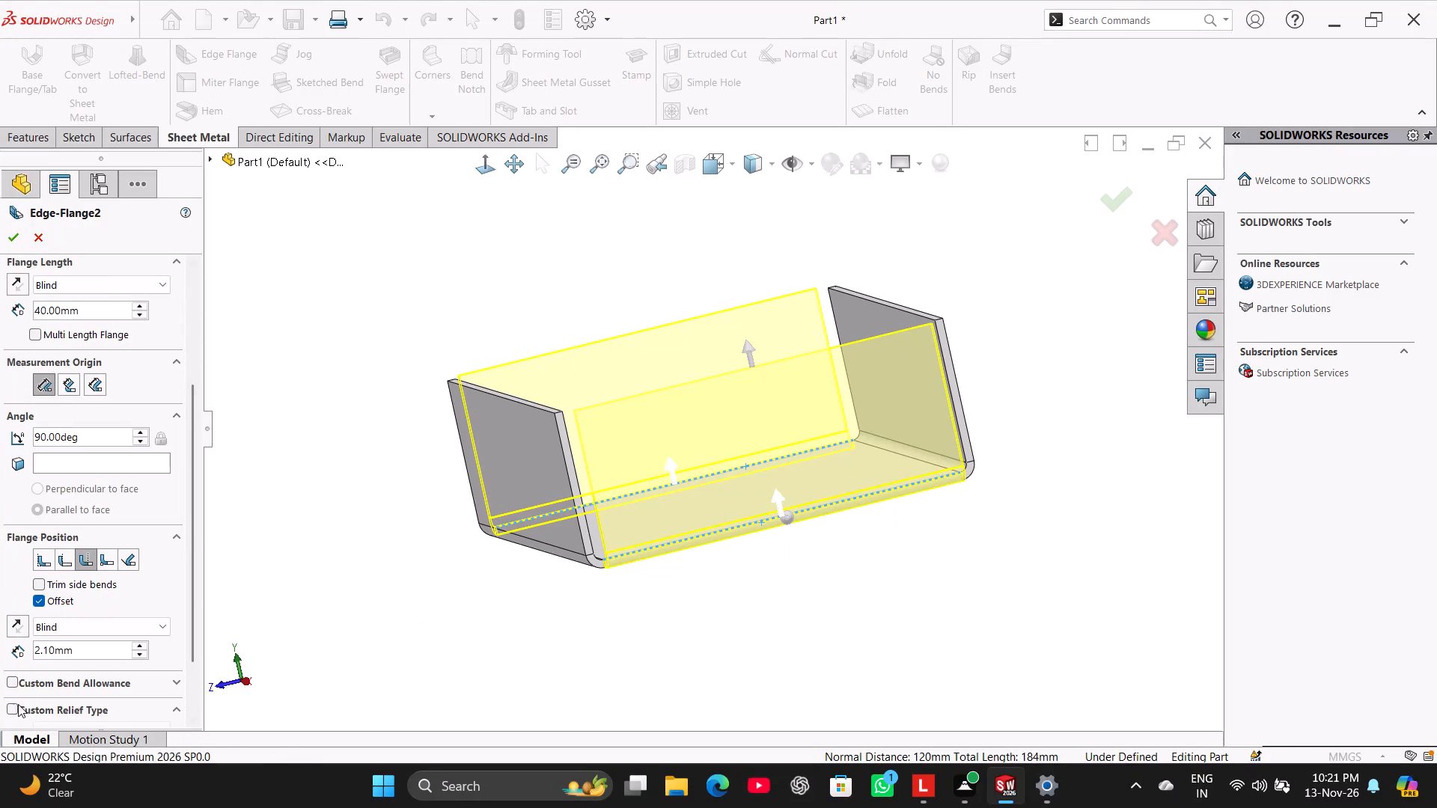
Enable a rectangular custom relief with ratio 0.5 for the two offset edge flanges and complete the feature.
{"action": "left_click", "coordinate": [14, 706]}
{"action": "left_click_drag", "start_coordinate": [197, 610], "coordinate": [194, 685]}
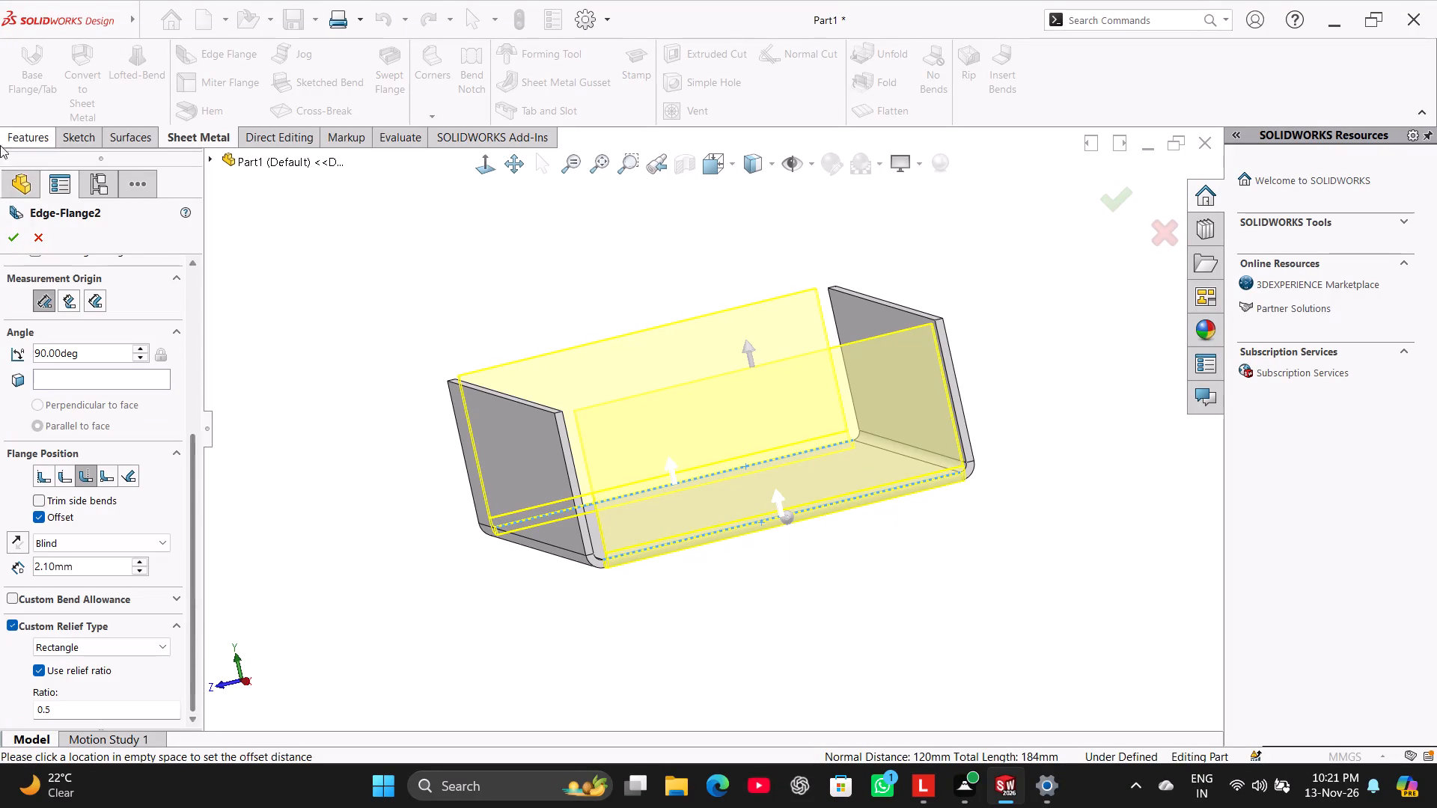
{"action": "left_click", "coordinate": [7, 248]}
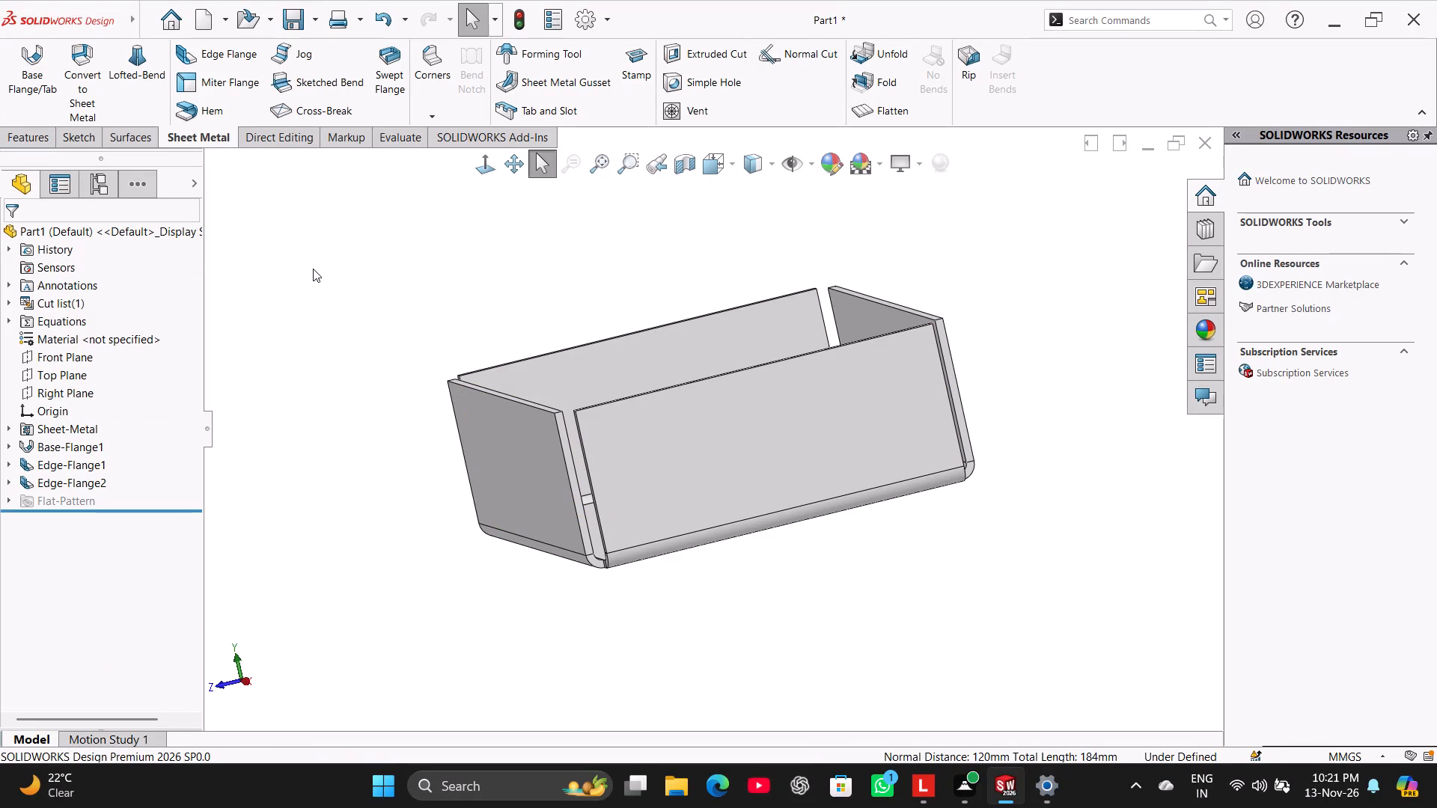
Examine the four-sided box from several angles, checking the side walls and the corner gaps between them.
{"action": "left_click", "coordinate": [375, 269]}
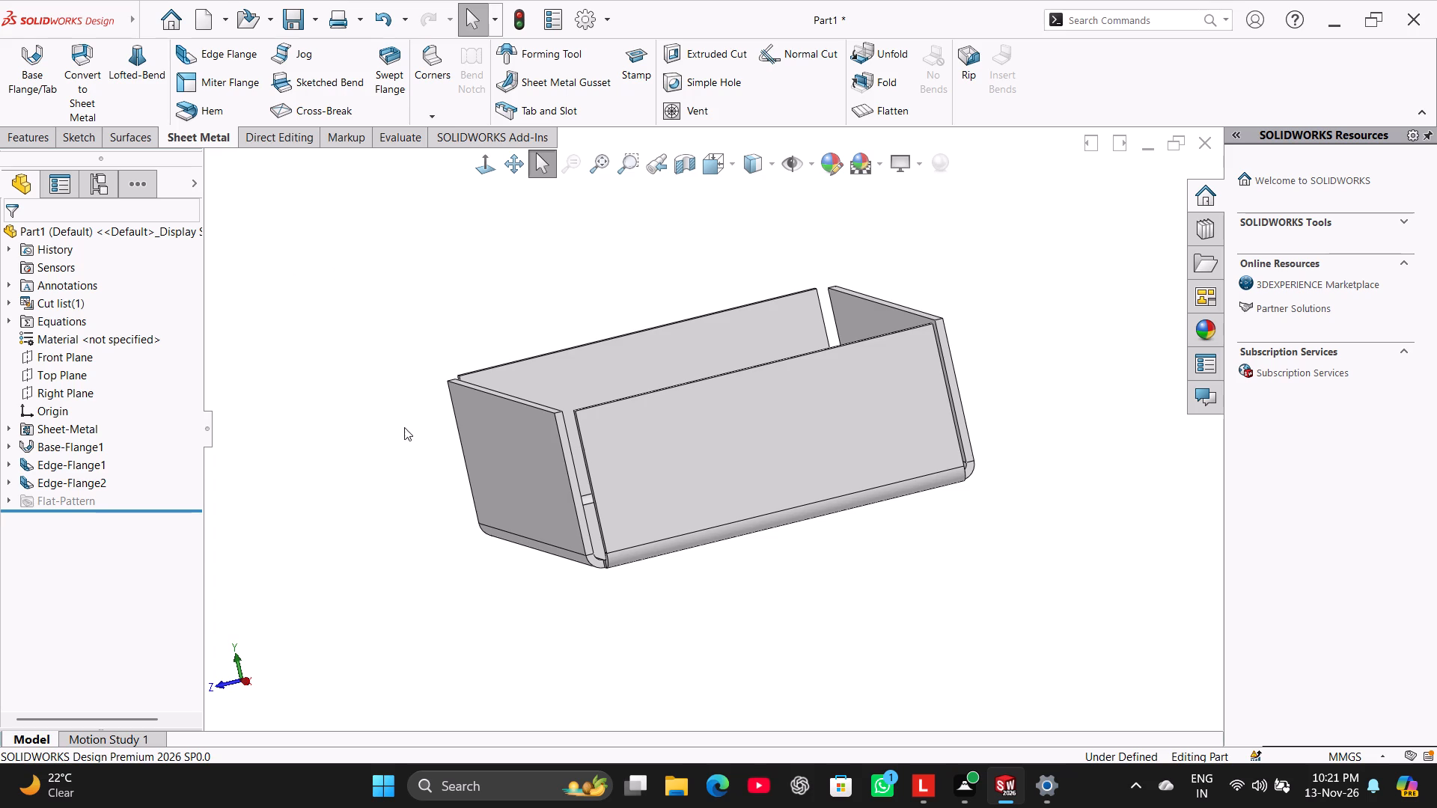
{"action": "left_click", "coordinate": [515, 462], "text": "ctrl"}
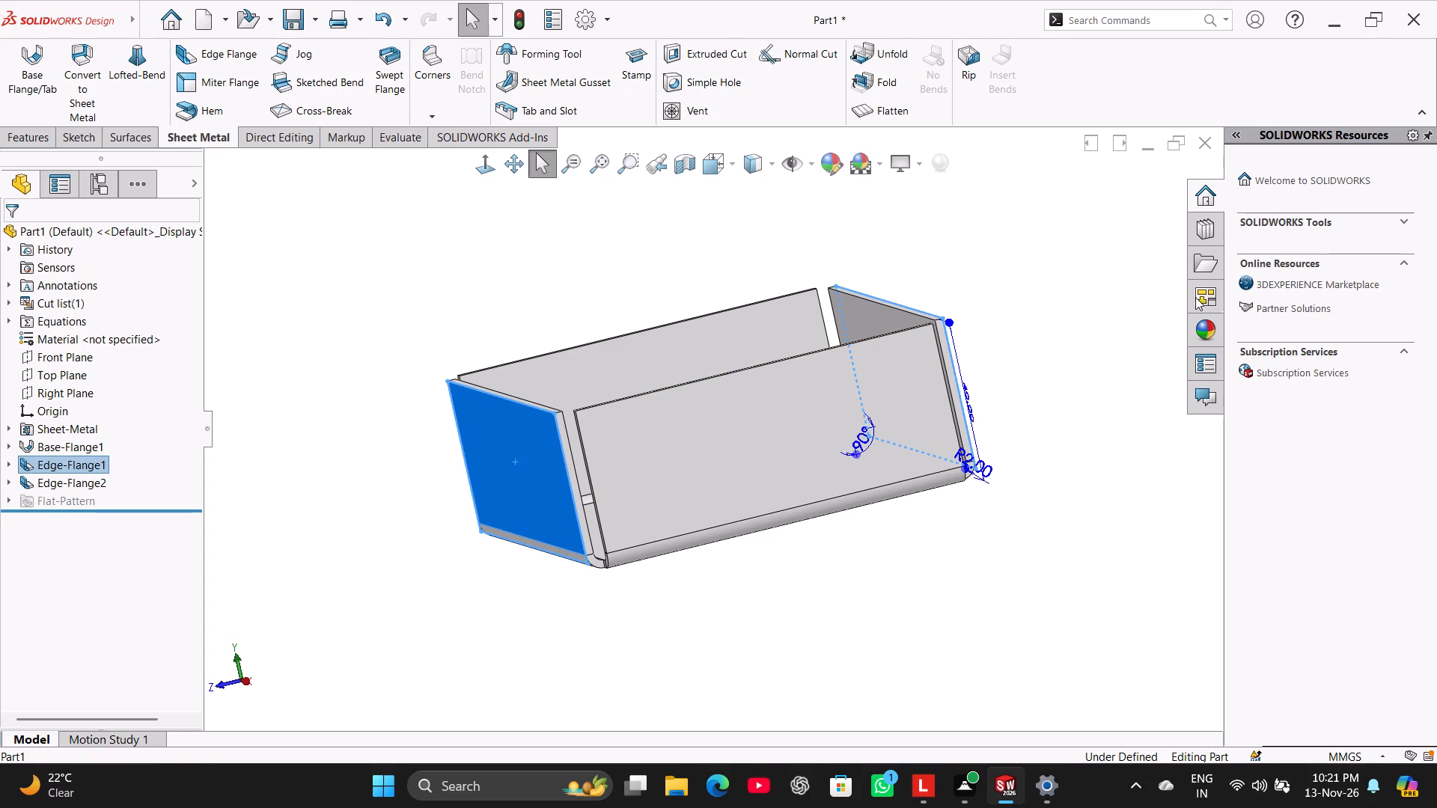
{"action": "middle_click_drag", "start_coordinate": [1091, 351], "coordinate": [986, 473]}
{"action": "left_click", "coordinate": [879, 378], "text": "ctrl"}
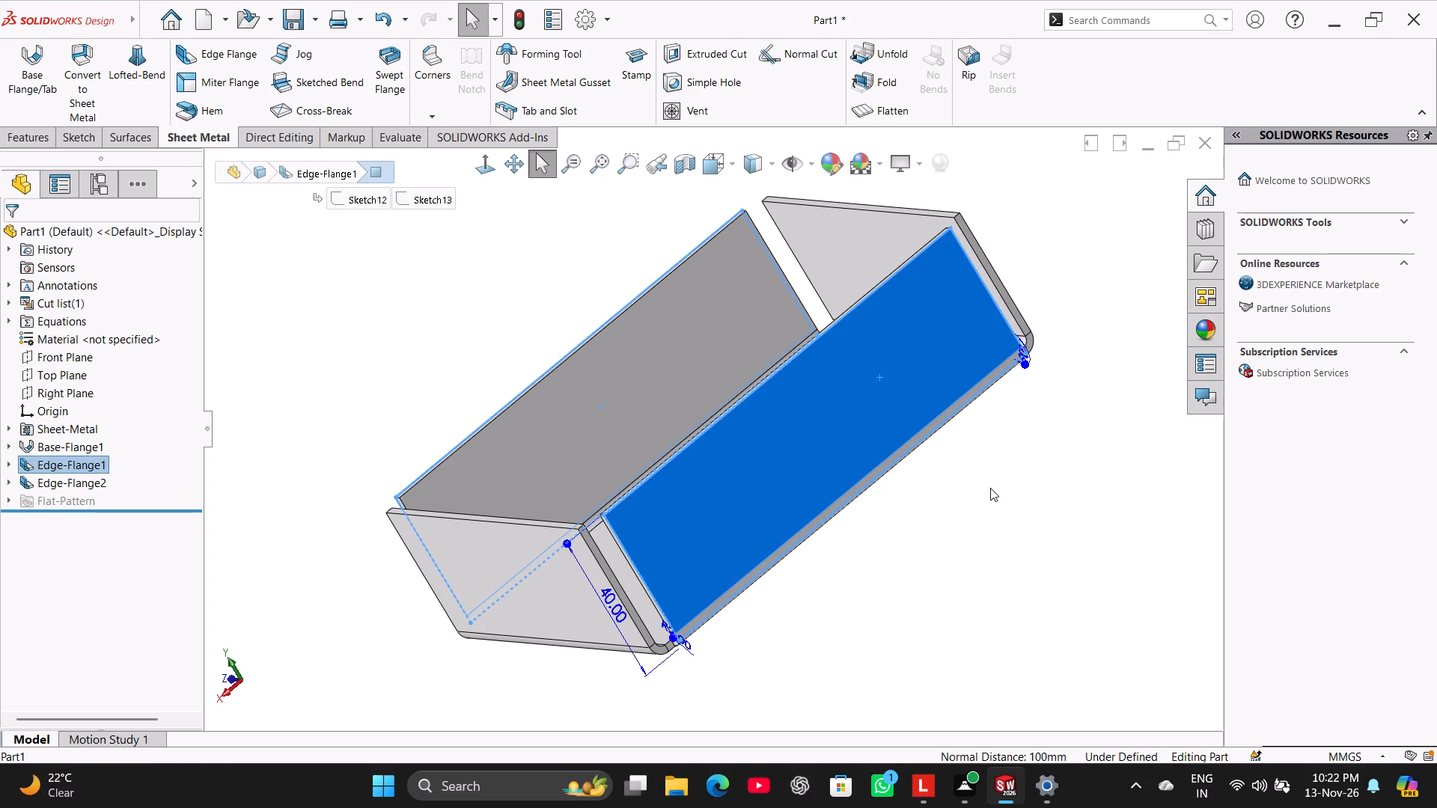
{"action": "middle_click_drag", "start_coordinate": [946, 538], "coordinate": [1050, 435]}
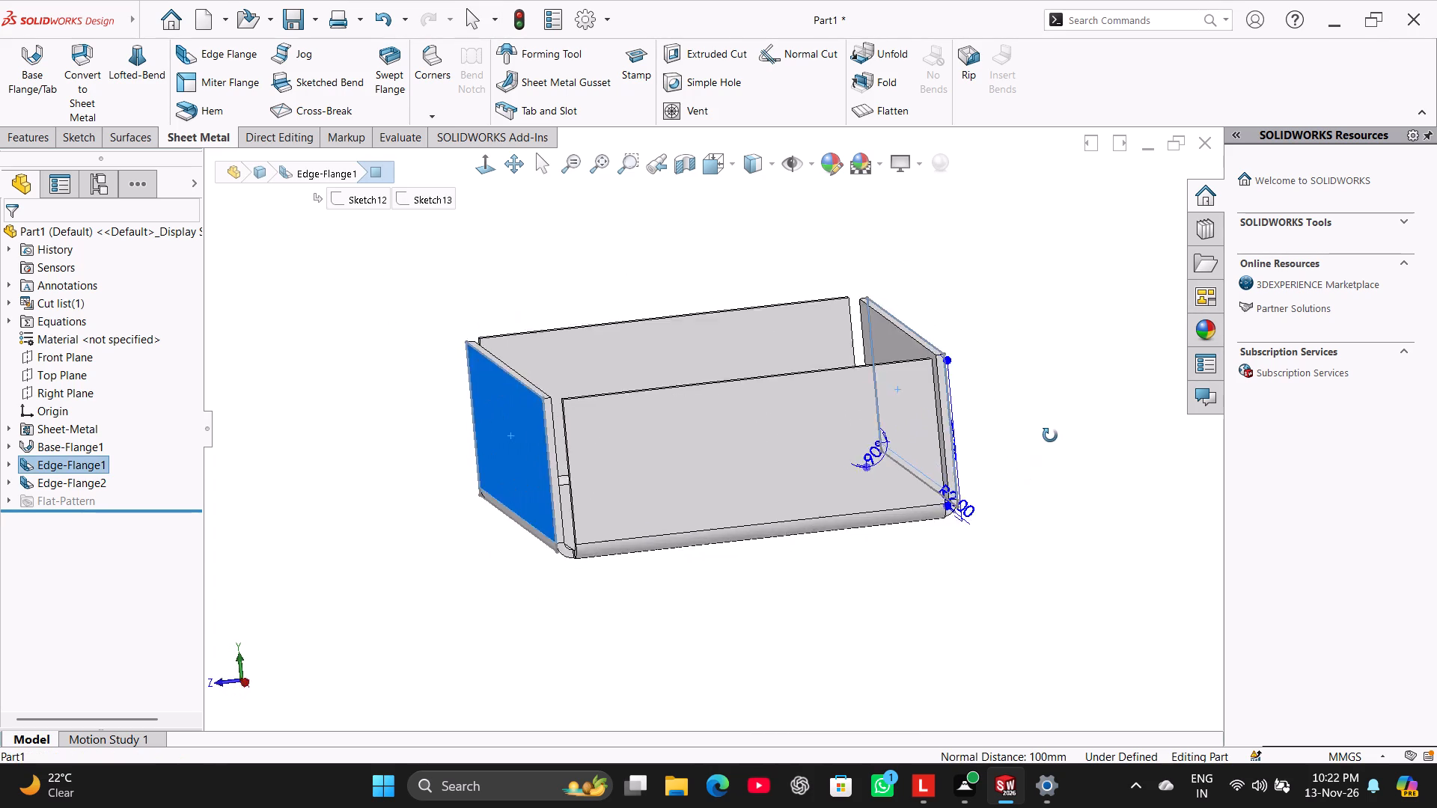
{"action": "middle_click_drag", "start_coordinate": [1050, 435], "coordinate": [1066, 484]}
{"action": "left_click", "coordinate": [456, 521]}
{"action": "right_click_drag", "start_coordinate": [399, 589], "coordinate": [721, 325]}
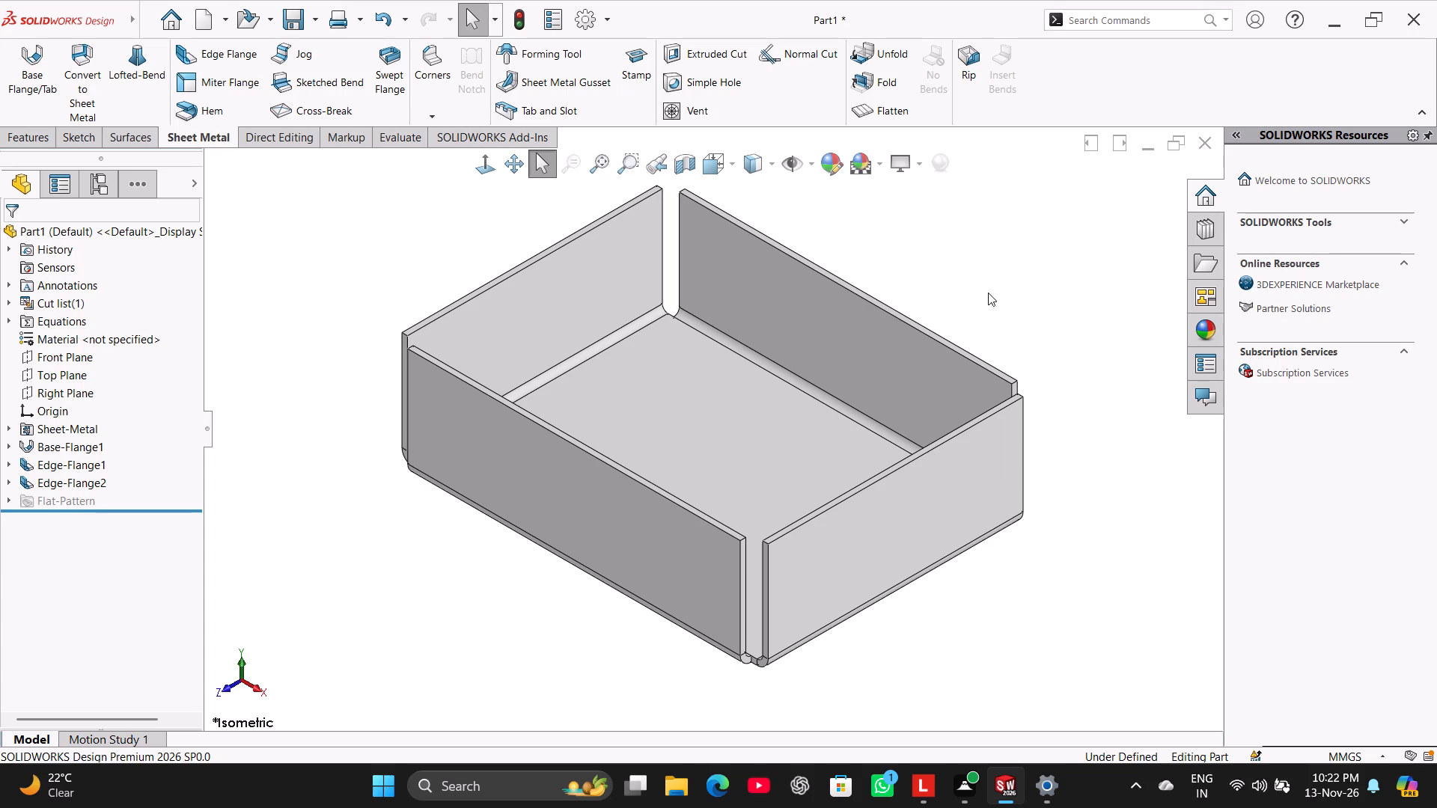
{"action": "left_click", "coordinate": [857, 536], "text": "ctrl"}
{"action": "middle_click_drag", "start_coordinate": [425, 229], "coordinate": [528, 356]}
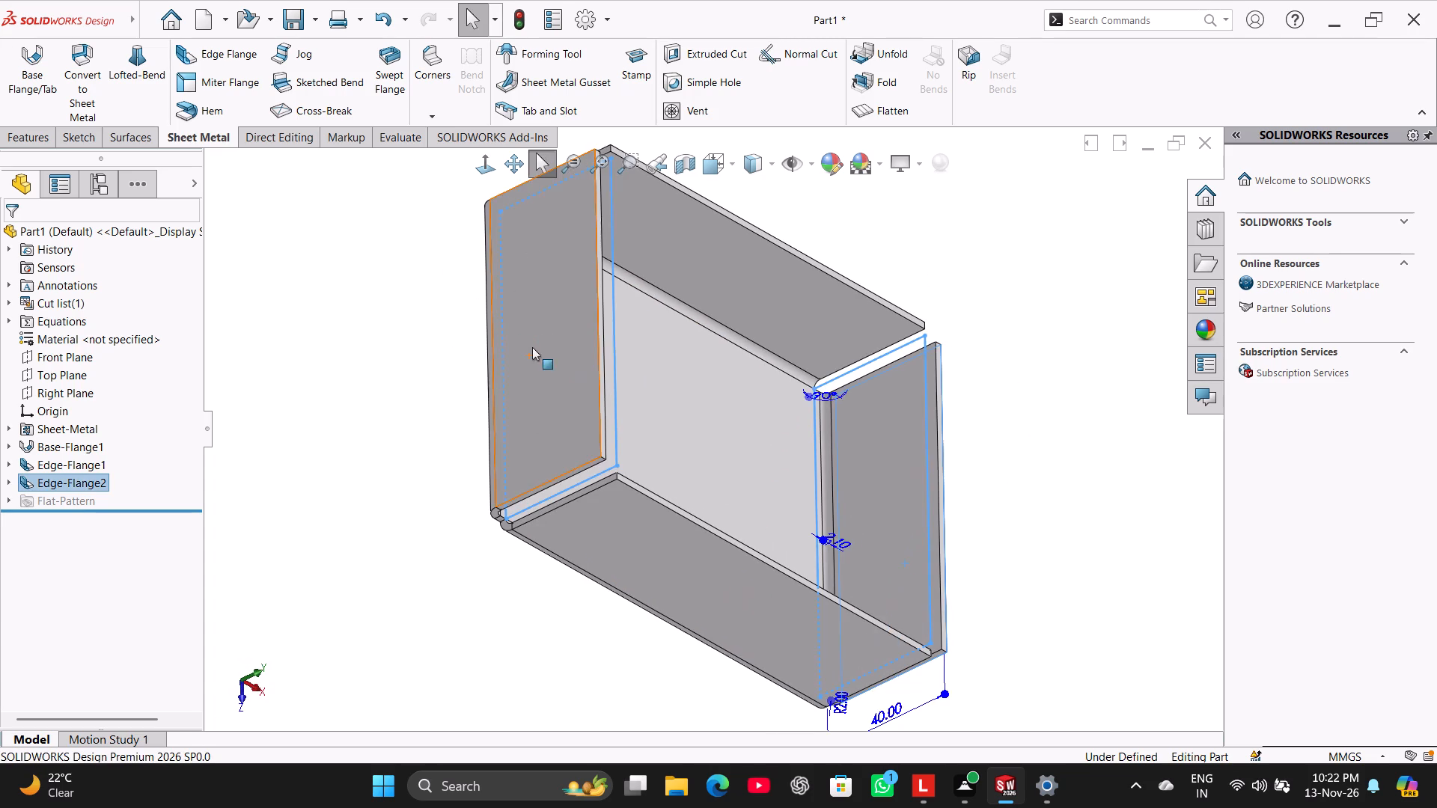
{"action": "left_click", "coordinate": [531, 325], "text": "ctrl"}
{"action": "left_click", "coordinate": [413, 412]}
{"action": "right_click_drag", "start_coordinate": [414, 444], "coordinate": [537, 302]}
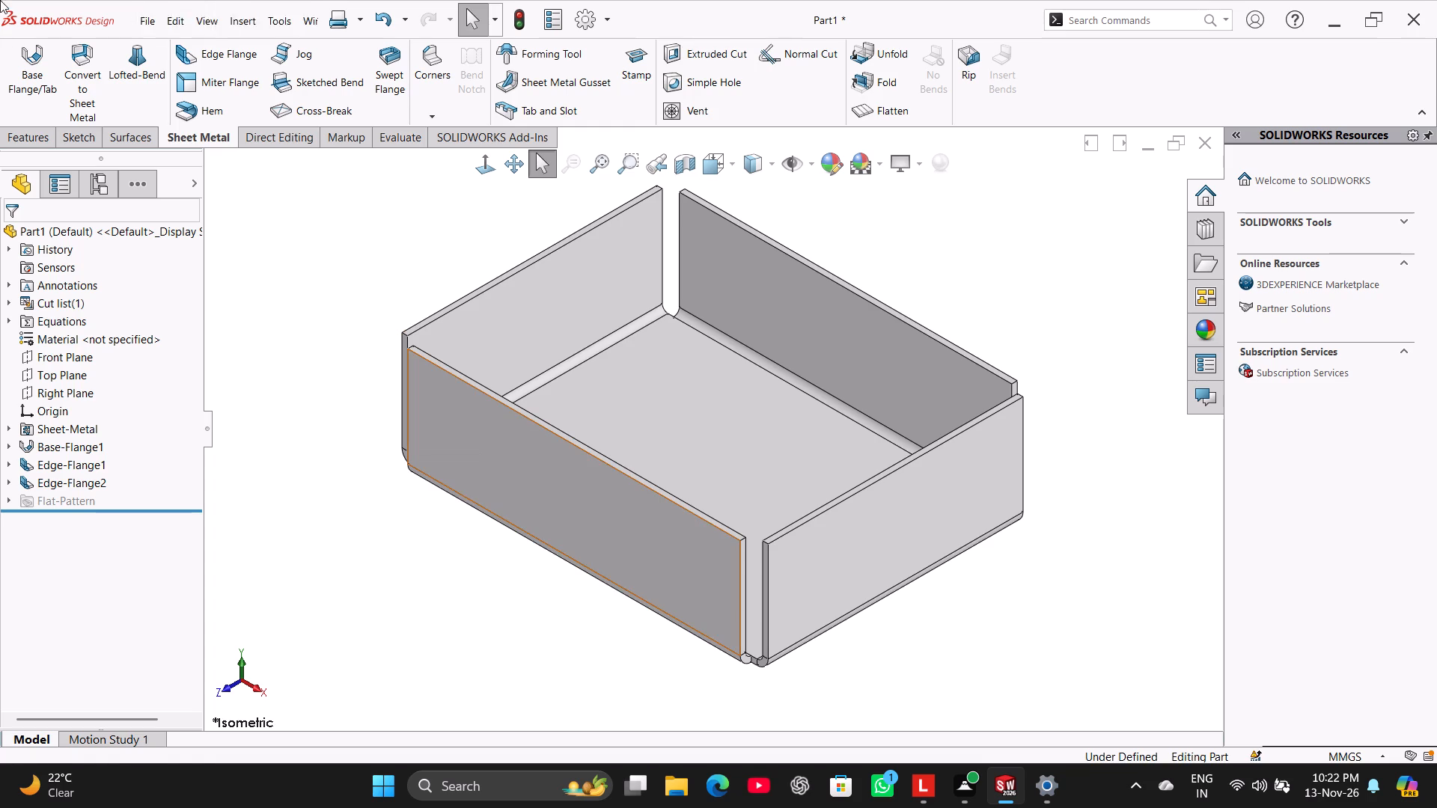
{"action": "left_click", "coordinate": [401, 539]}
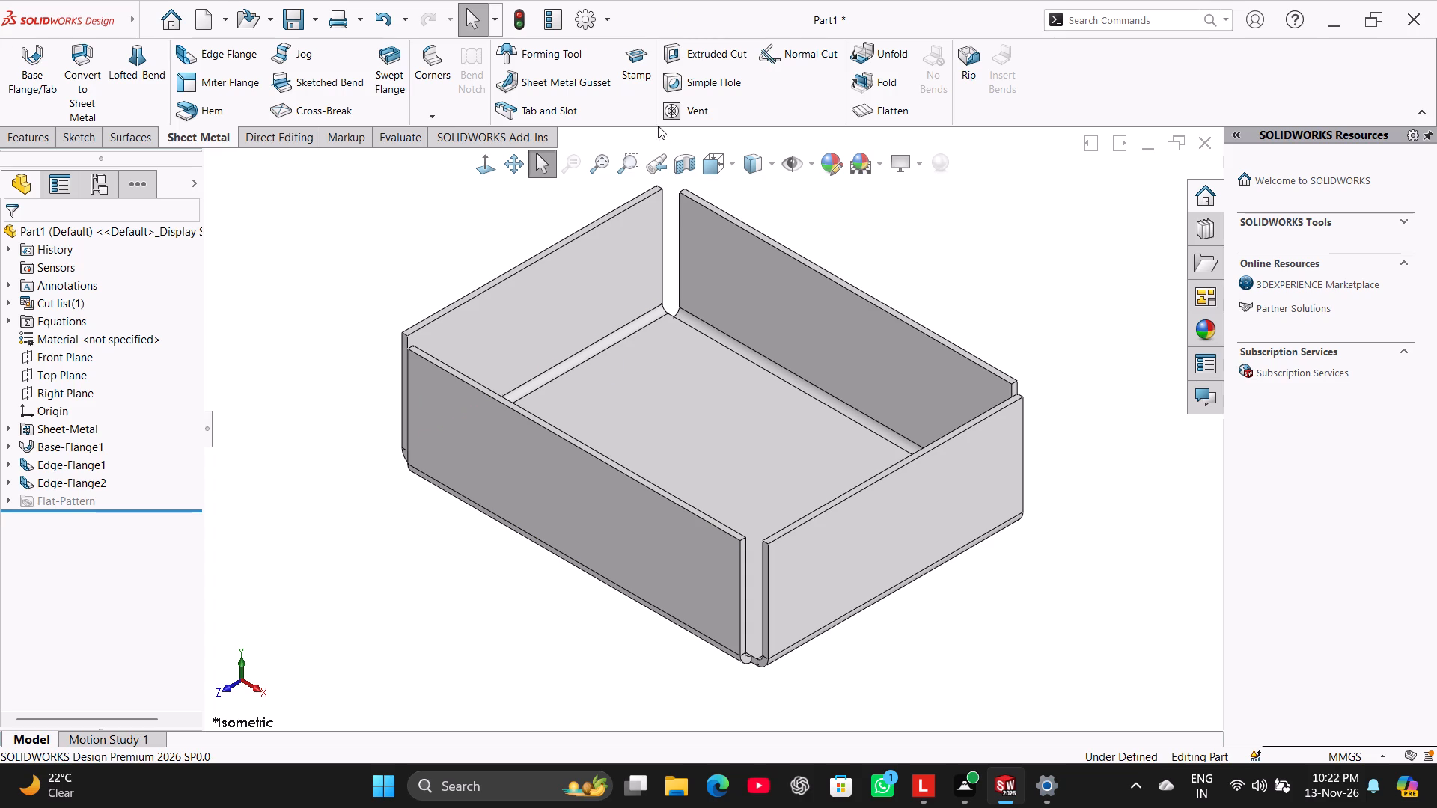
Start an edge flange on the top edge of a 120 mm long wall, drawn about 49.5 mm inward.
{"action": "left_click", "coordinate": [230, 58]}
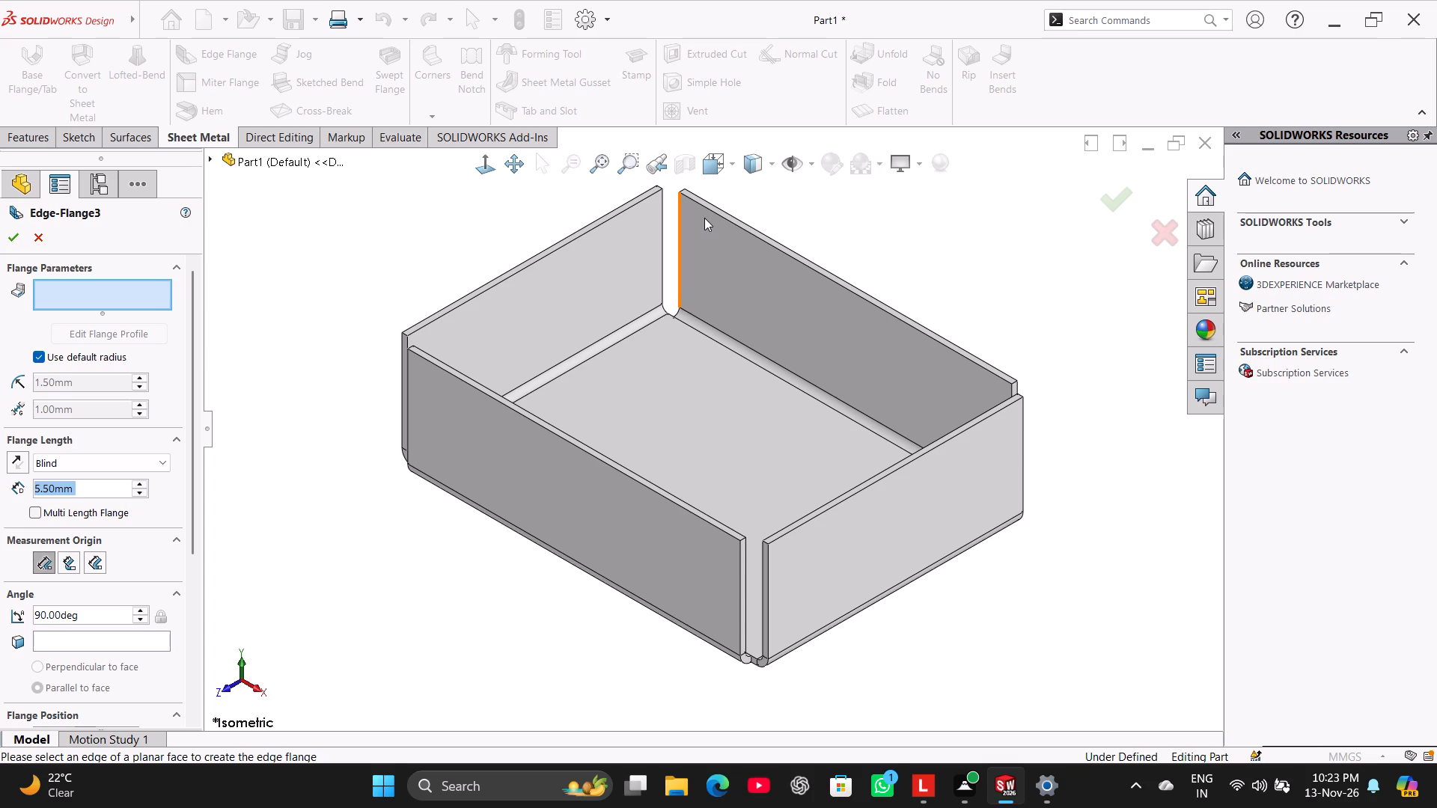
{"action": "left_click", "coordinate": [727, 221]}
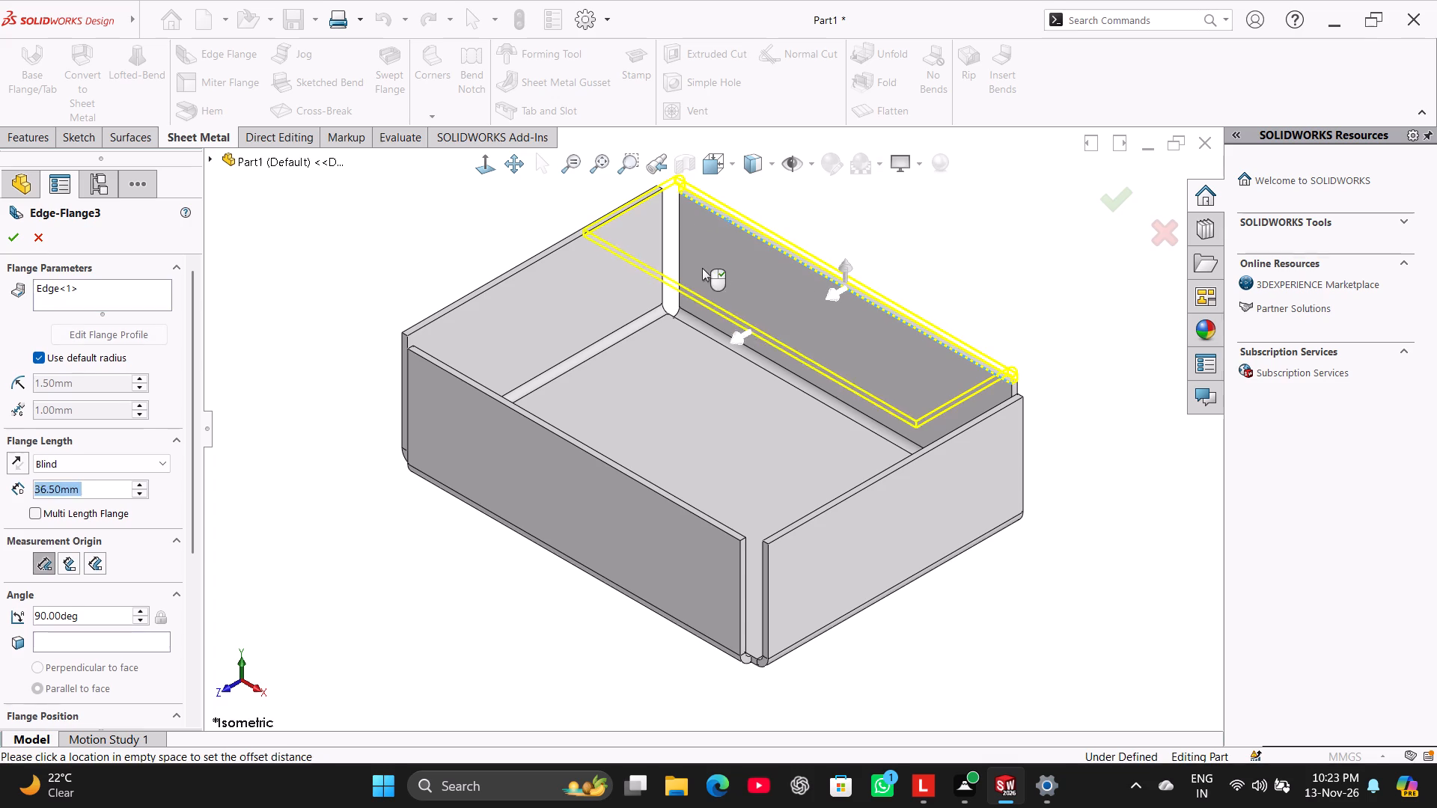
{"action": "left_click", "coordinate": [674, 296]}
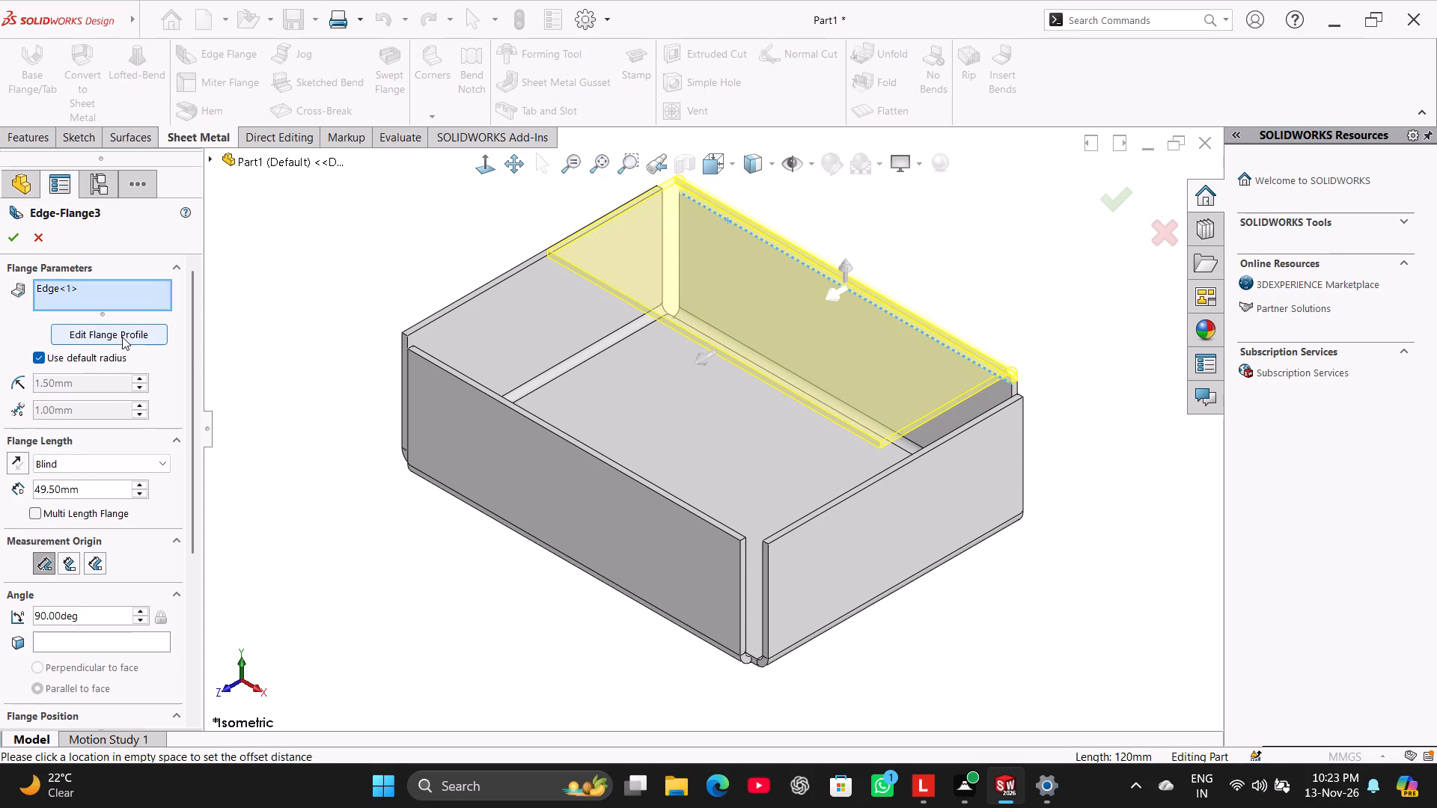
Edit the flange profile, narrowing it toward one end of the wall and dimensioning its width to 12 mm.
{"action": "left_click", "coordinate": [122, 337]}
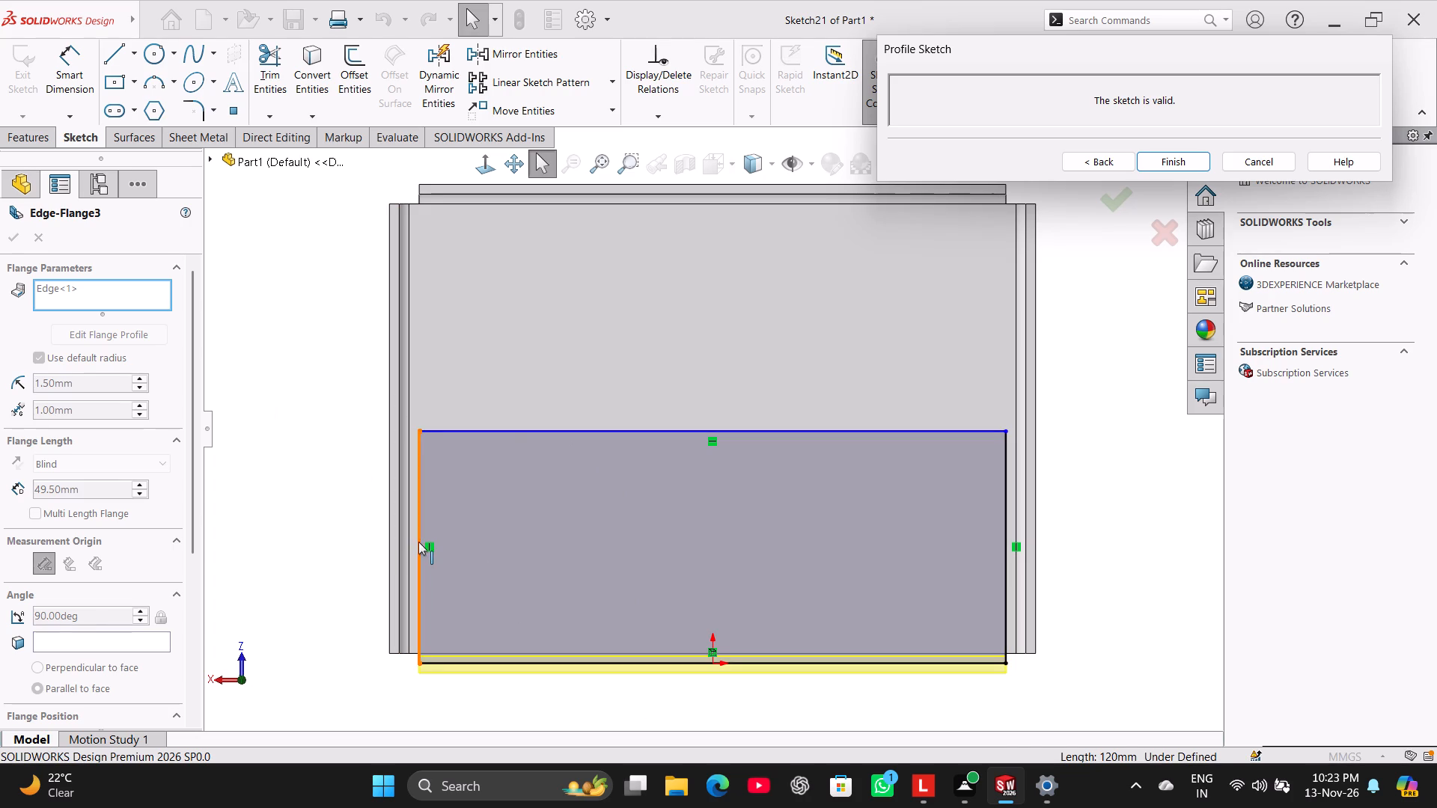
{"action": "left_click_drag", "start_coordinate": [418, 542], "coordinate": [868, 593]}
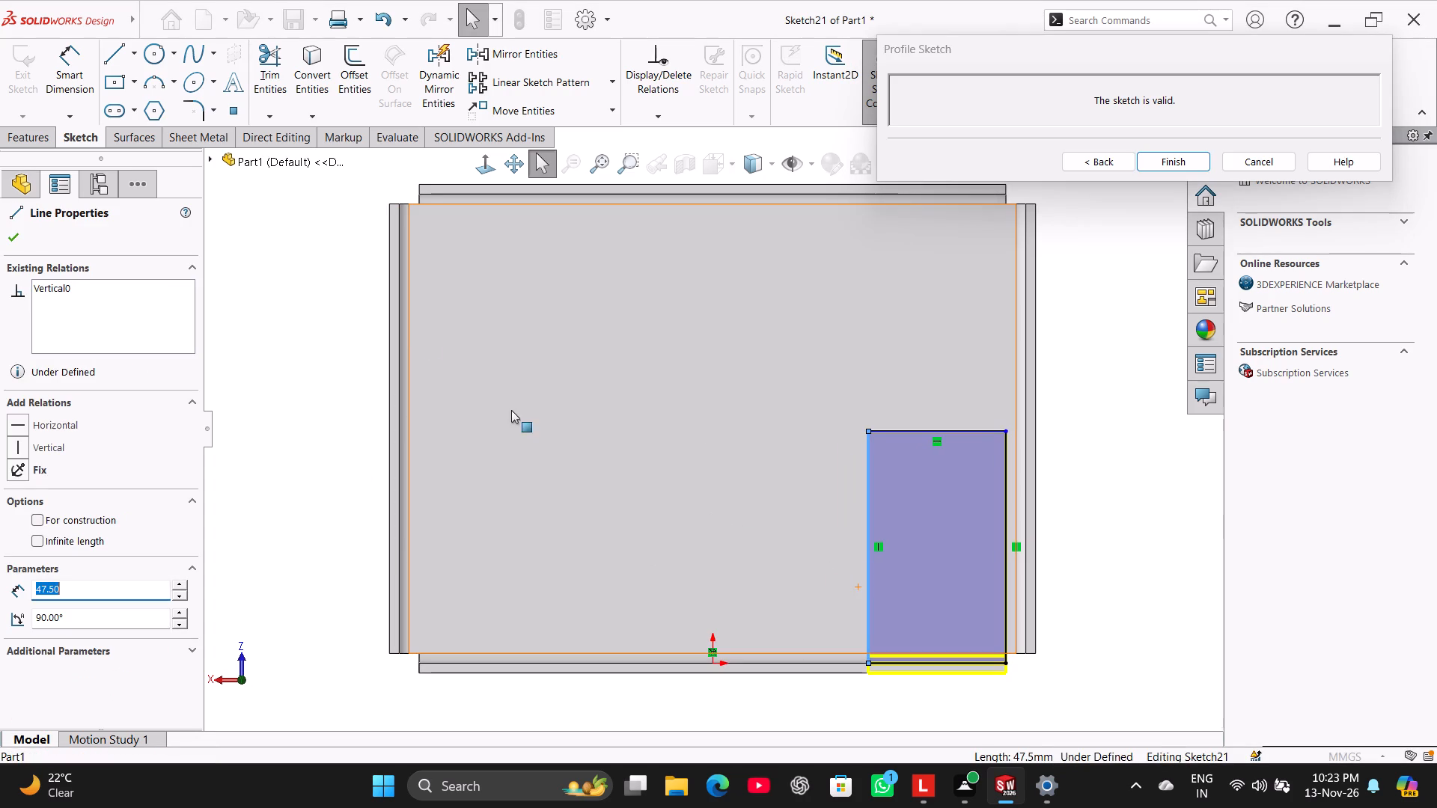
{"action": "left_click_drag", "start_coordinate": [84, 85], "coordinate": [84, 93]}
{"action": "left_click", "coordinate": [923, 661]}
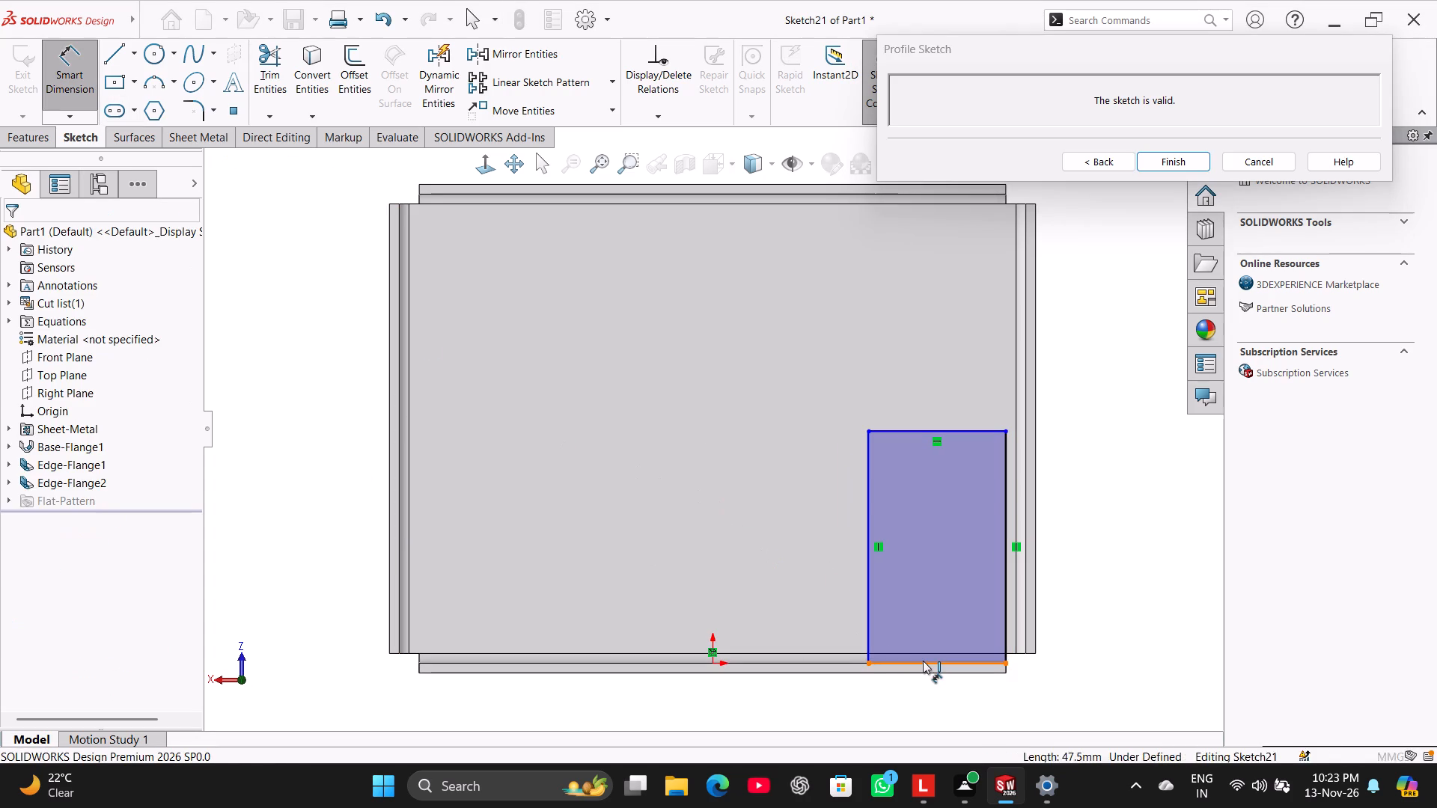
{"action": "left_click", "coordinate": [929, 704]}
{"action": "type", "text": "12"}
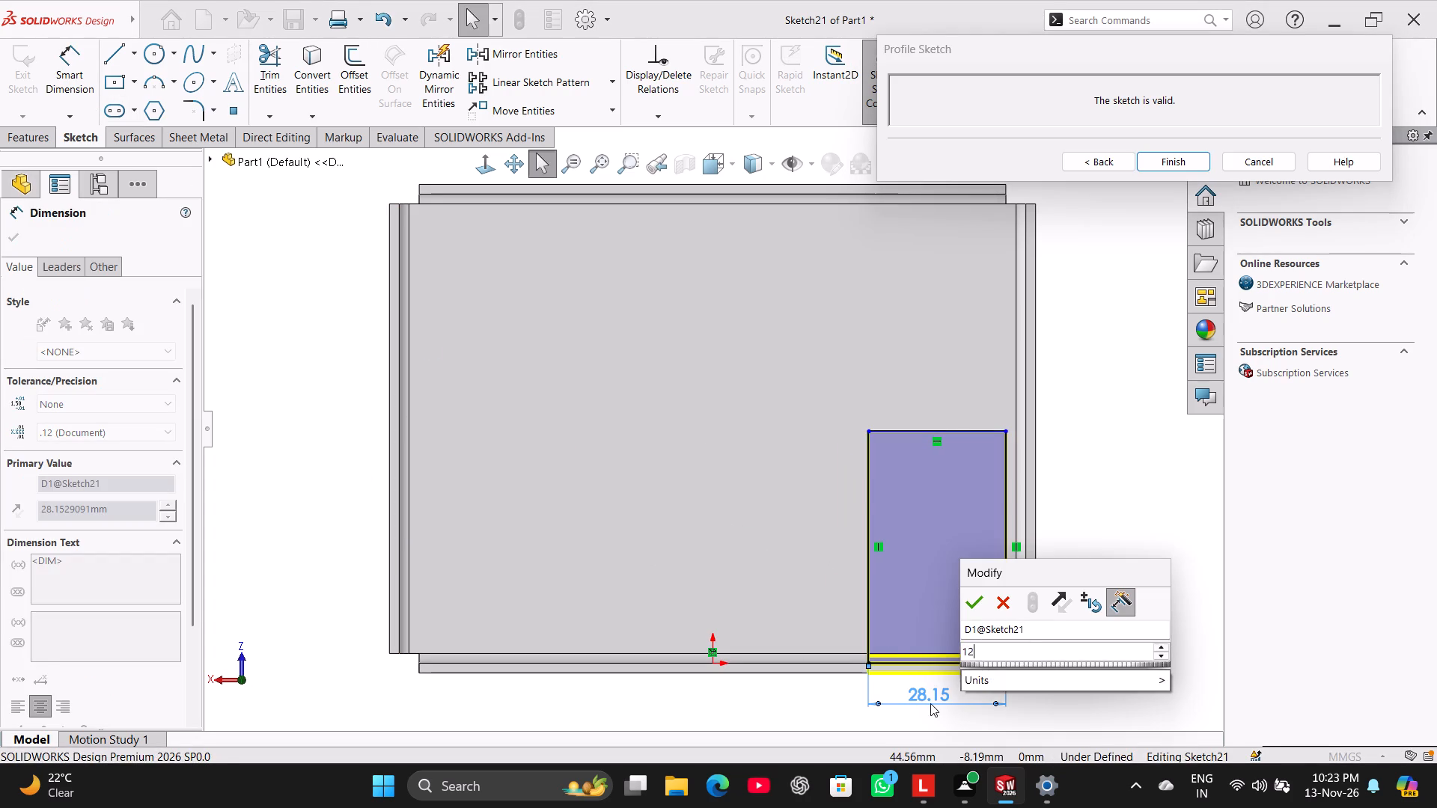
{"action": "key", "text": "Return"}
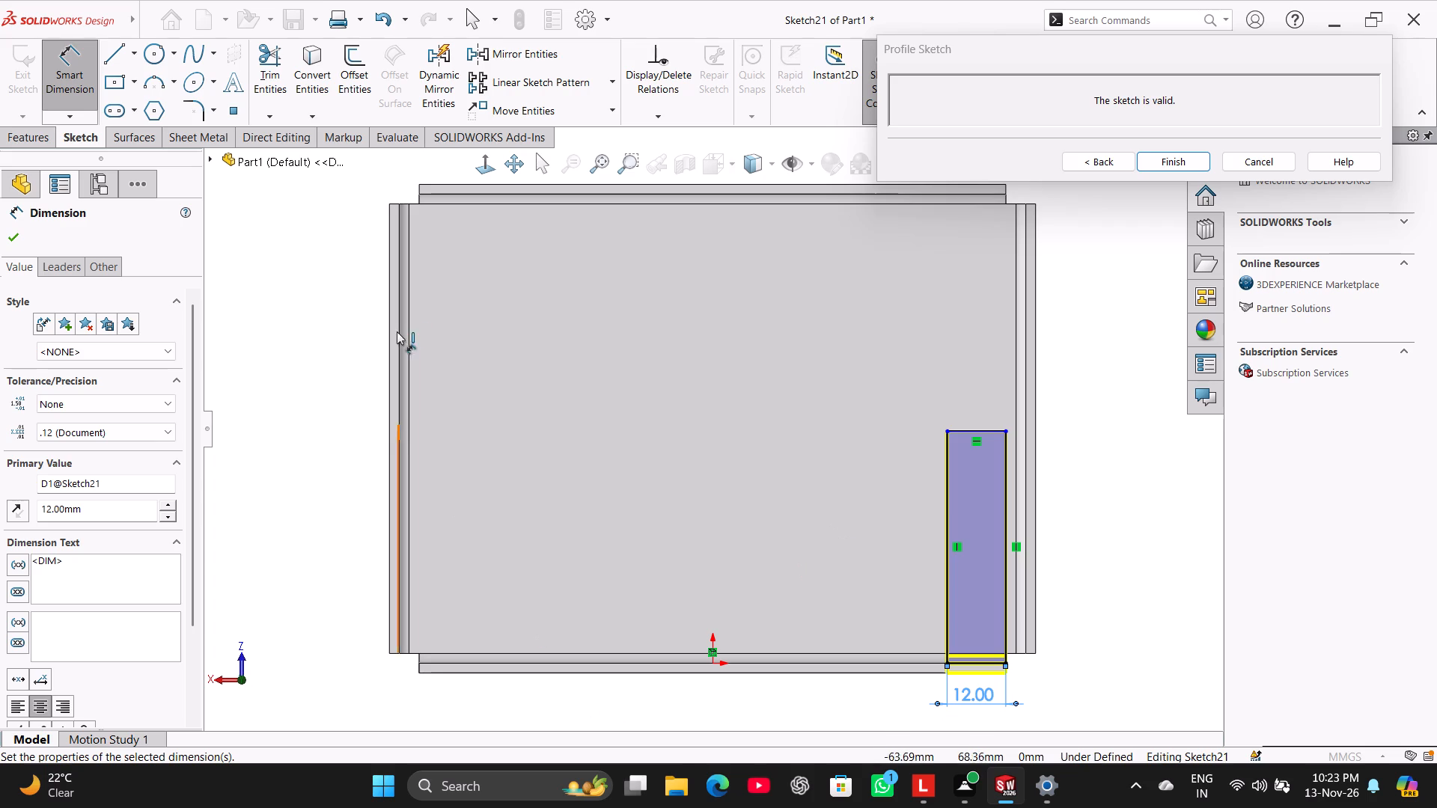
{"action": "left_click", "coordinate": [1070, 166]}
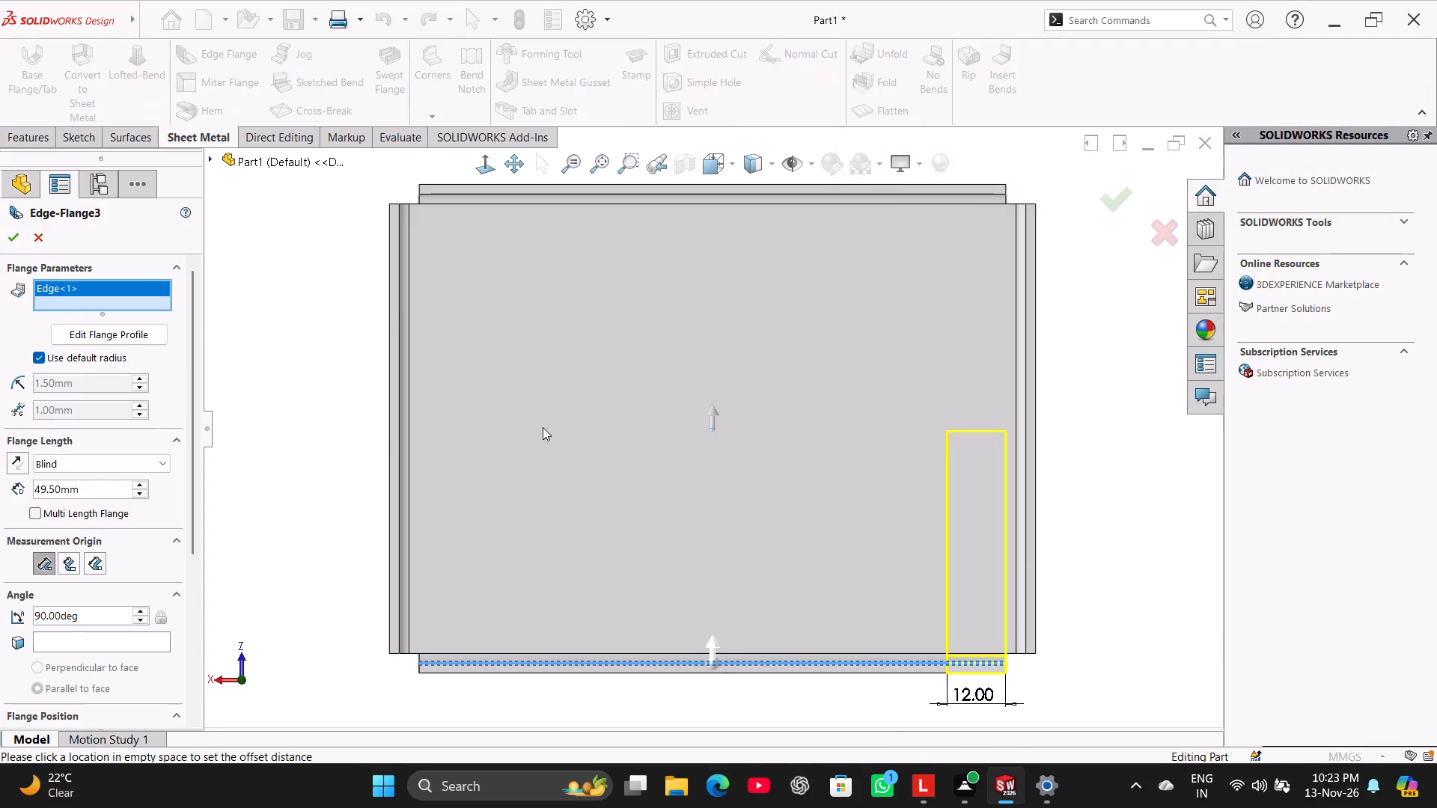
Override the tab flange's default bend radius with 2 mm and set its length to 18 mm.
{"action": "right_click_drag", "start_coordinate": [363, 499], "coordinate": [507, 372]}
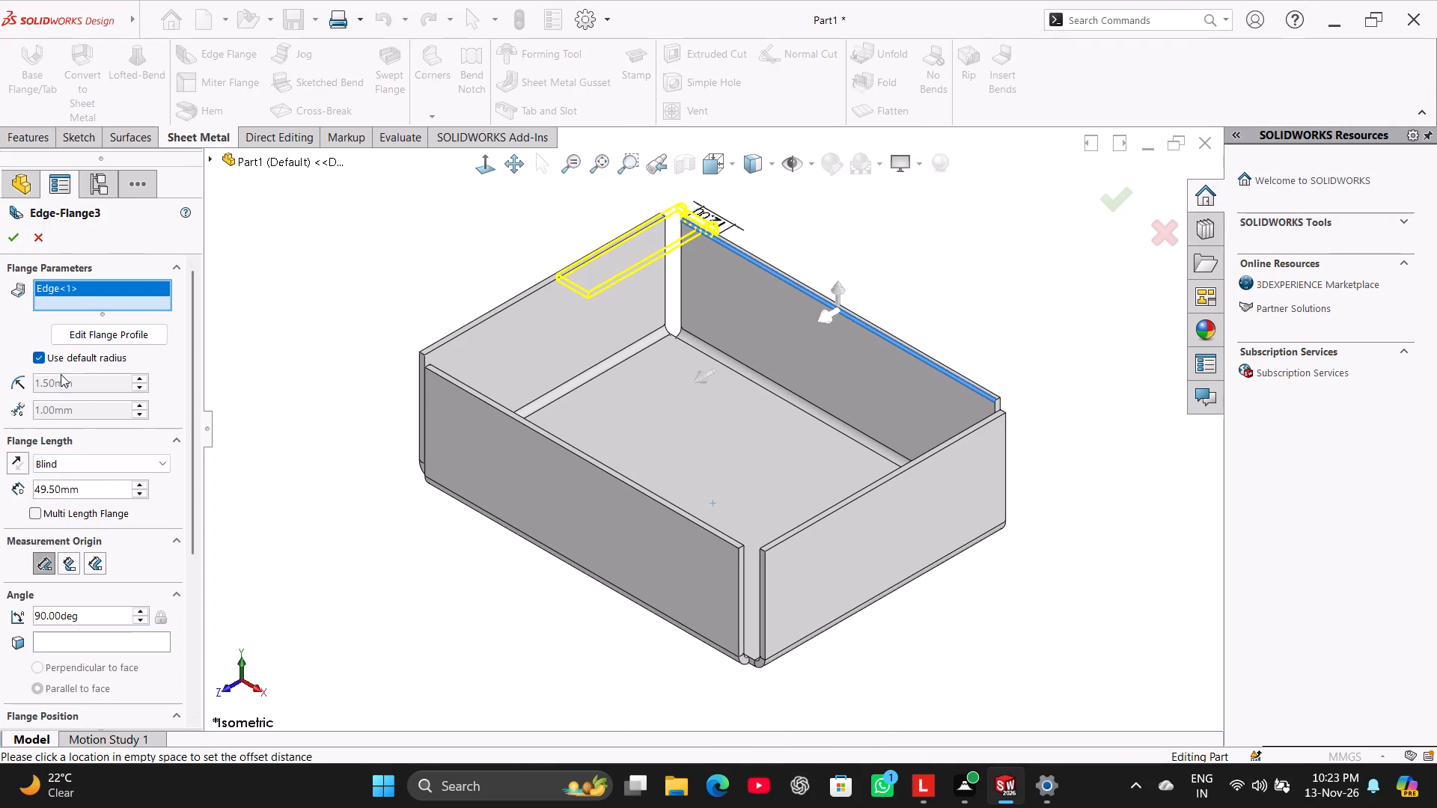
{"action": "left_click", "coordinate": [41, 360]}
{"action": "double_click", "coordinate": [73, 389]}
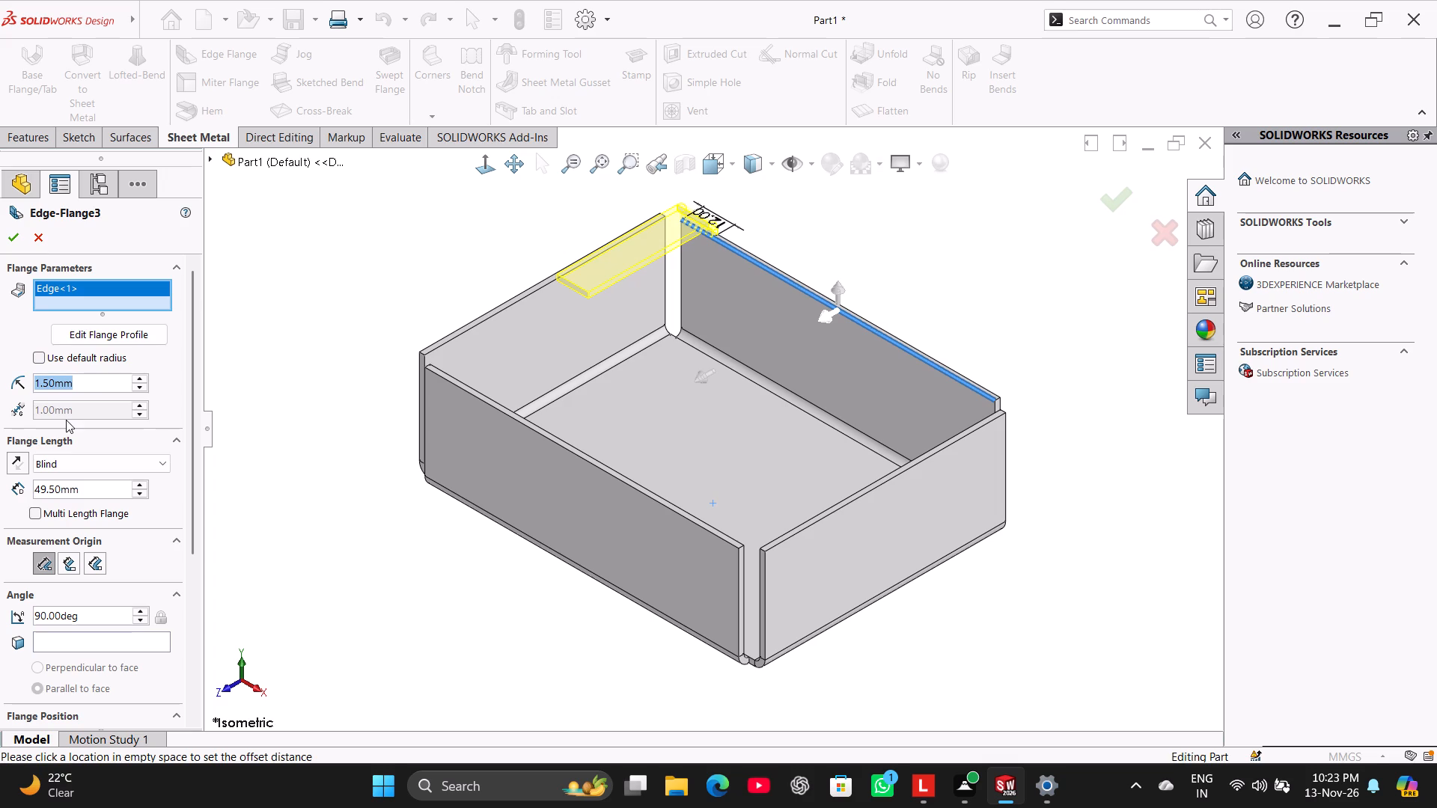
{"action": "key", "text": "2"}
{"action": "key", "text": "Return"}
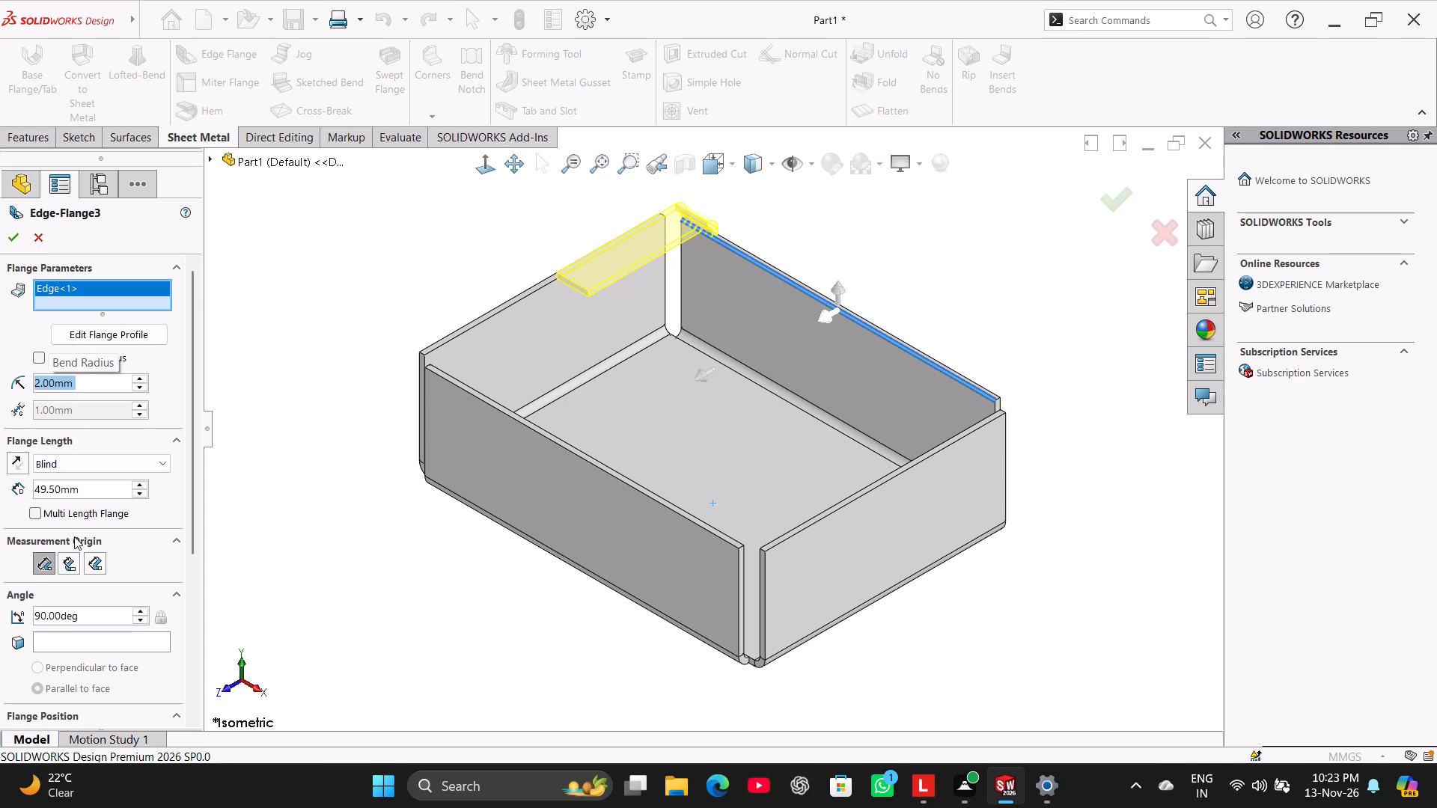
{"action": "double_click", "coordinate": [98, 489]}
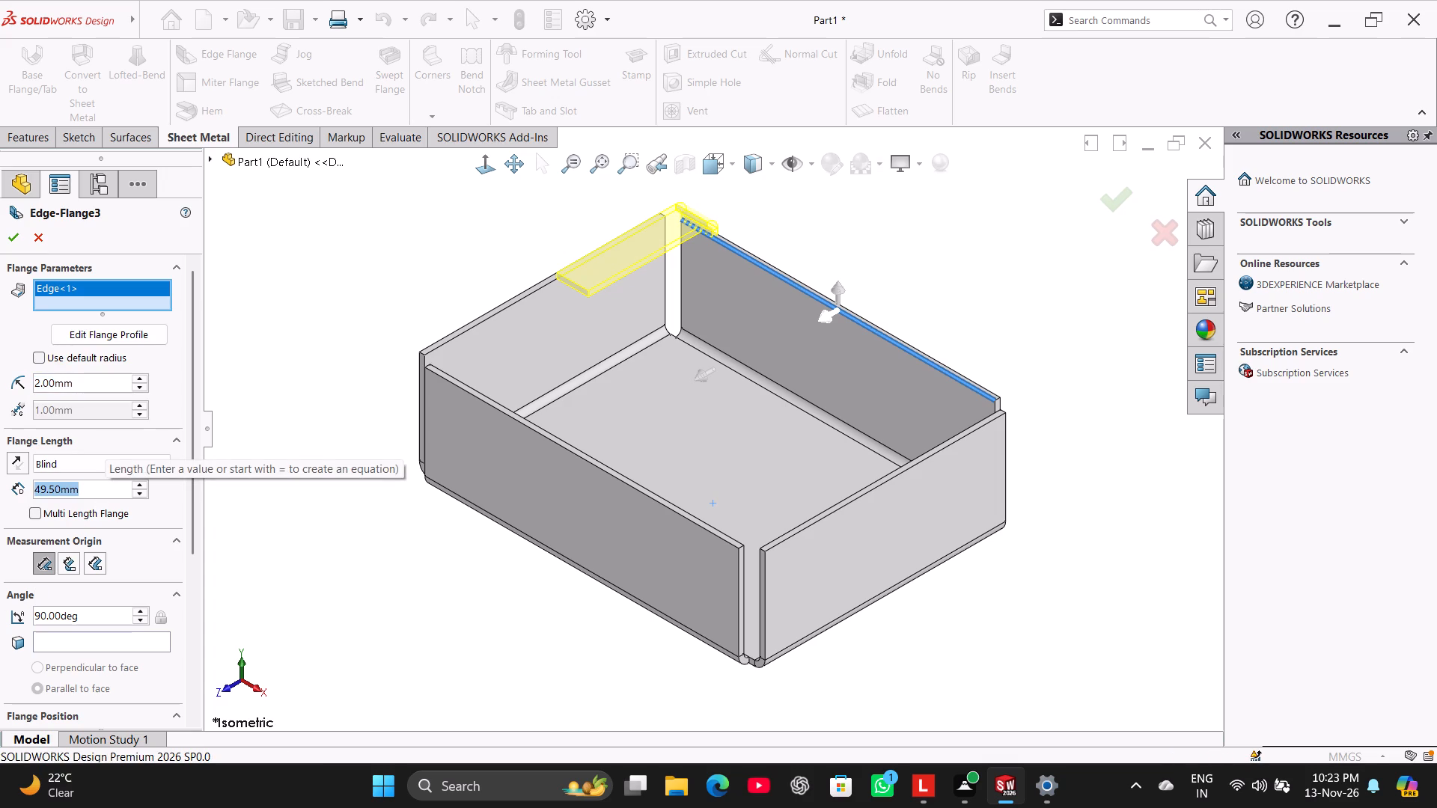
{"action": "type", "text": "18"}
{"action": "key", "text": "Return"}
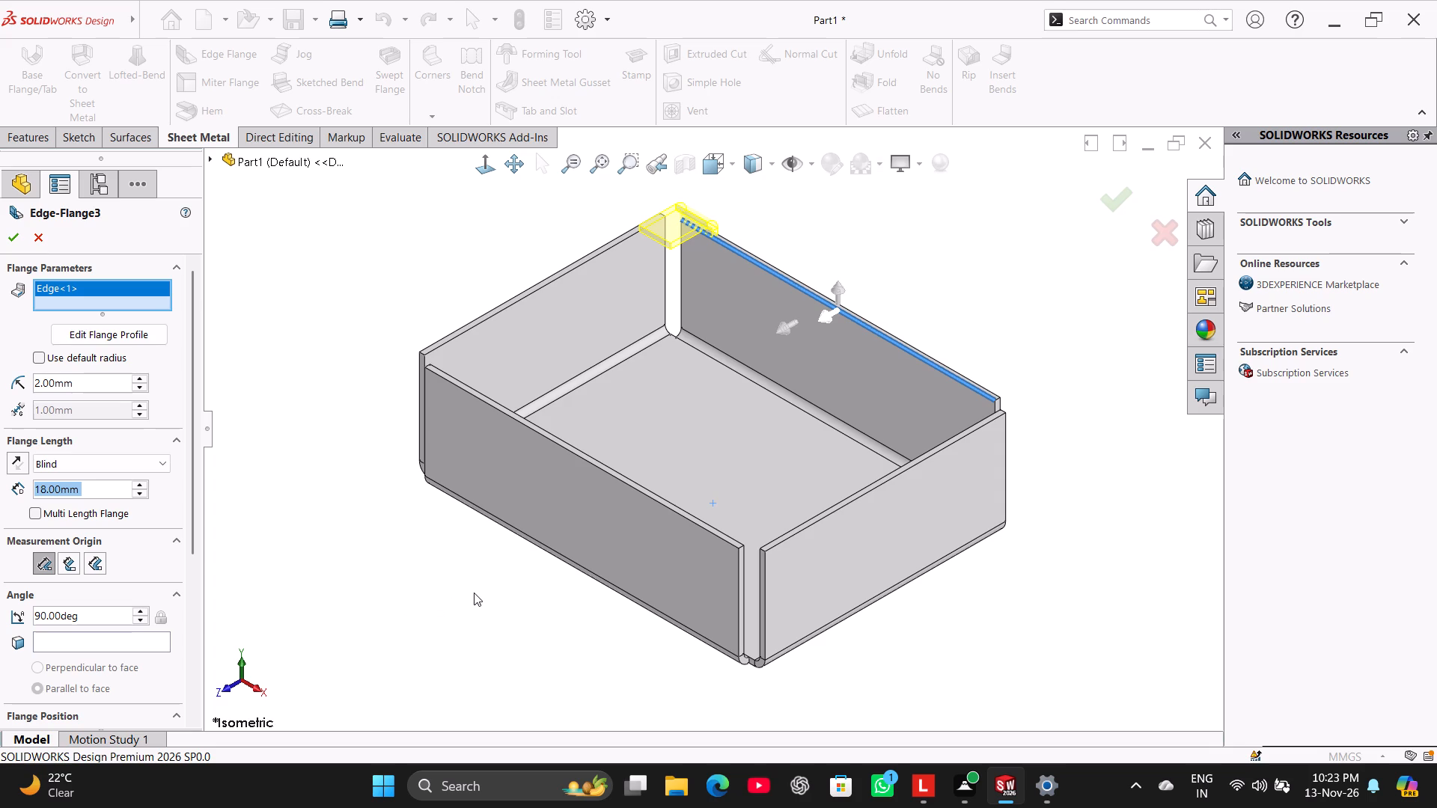
Set the tab flange position to Material Inside and turn off its offset.
{"action": "left_click_drag", "start_coordinate": [194, 549], "coordinate": [194, 560]}
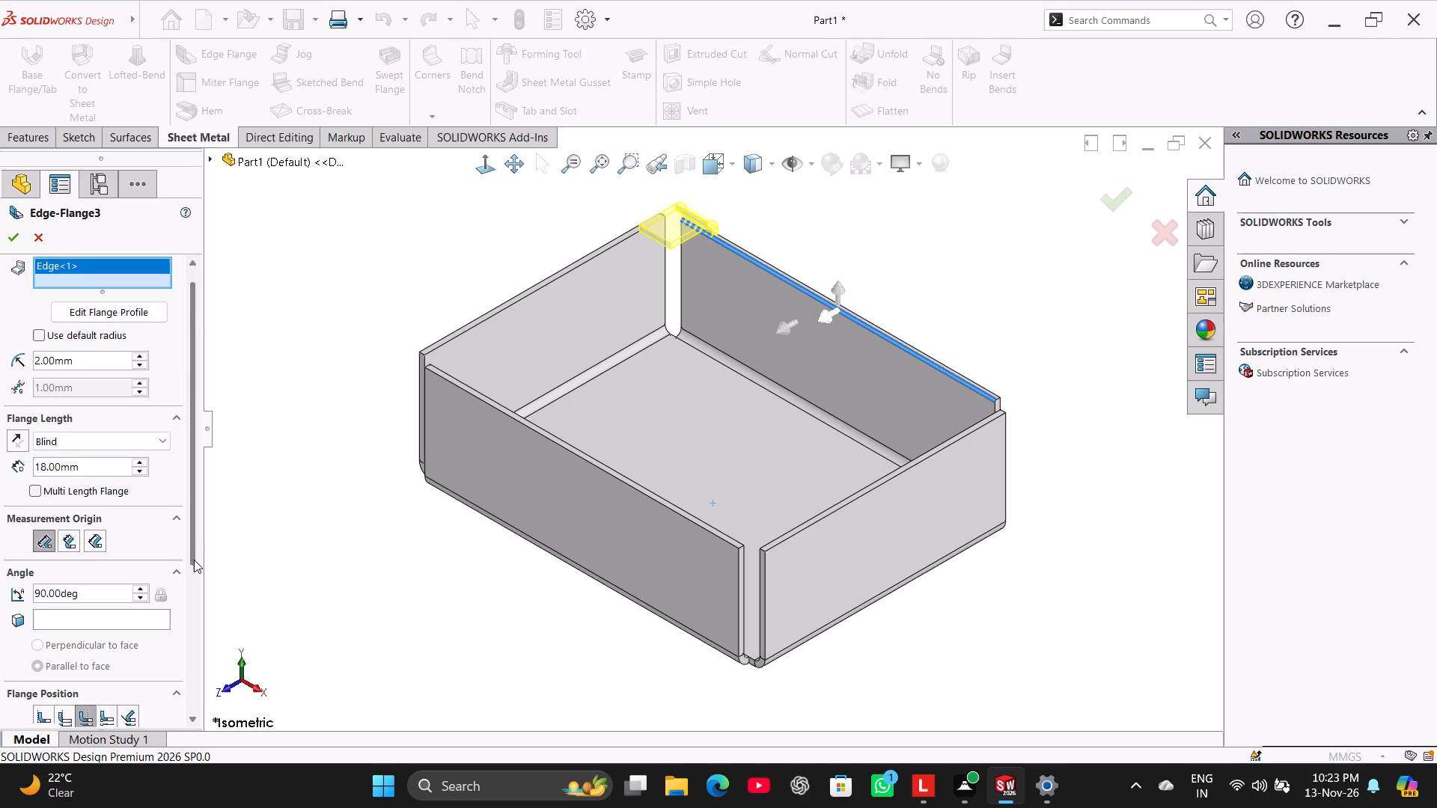
{"action": "left_click_drag", "start_coordinate": [194, 560], "coordinate": [194, 621]}
{"action": "middle_click_drag", "start_coordinate": [322, 377], "coordinate": [356, 413]}
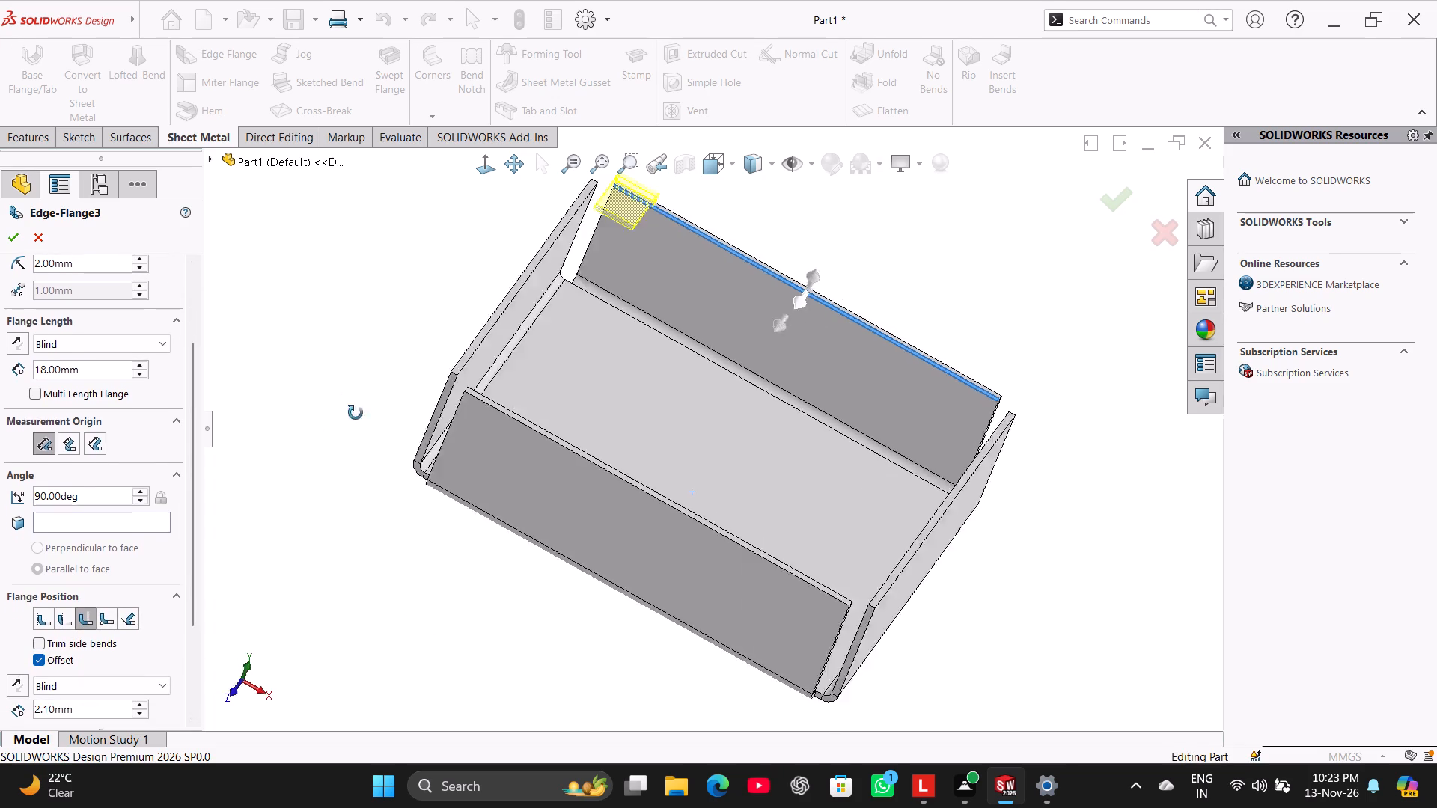
{"action": "middle_click_drag", "start_coordinate": [356, 413], "coordinate": [508, 639]}
{"action": "middle_click_drag", "start_coordinate": [453, 360], "coordinate": [359, 324]}
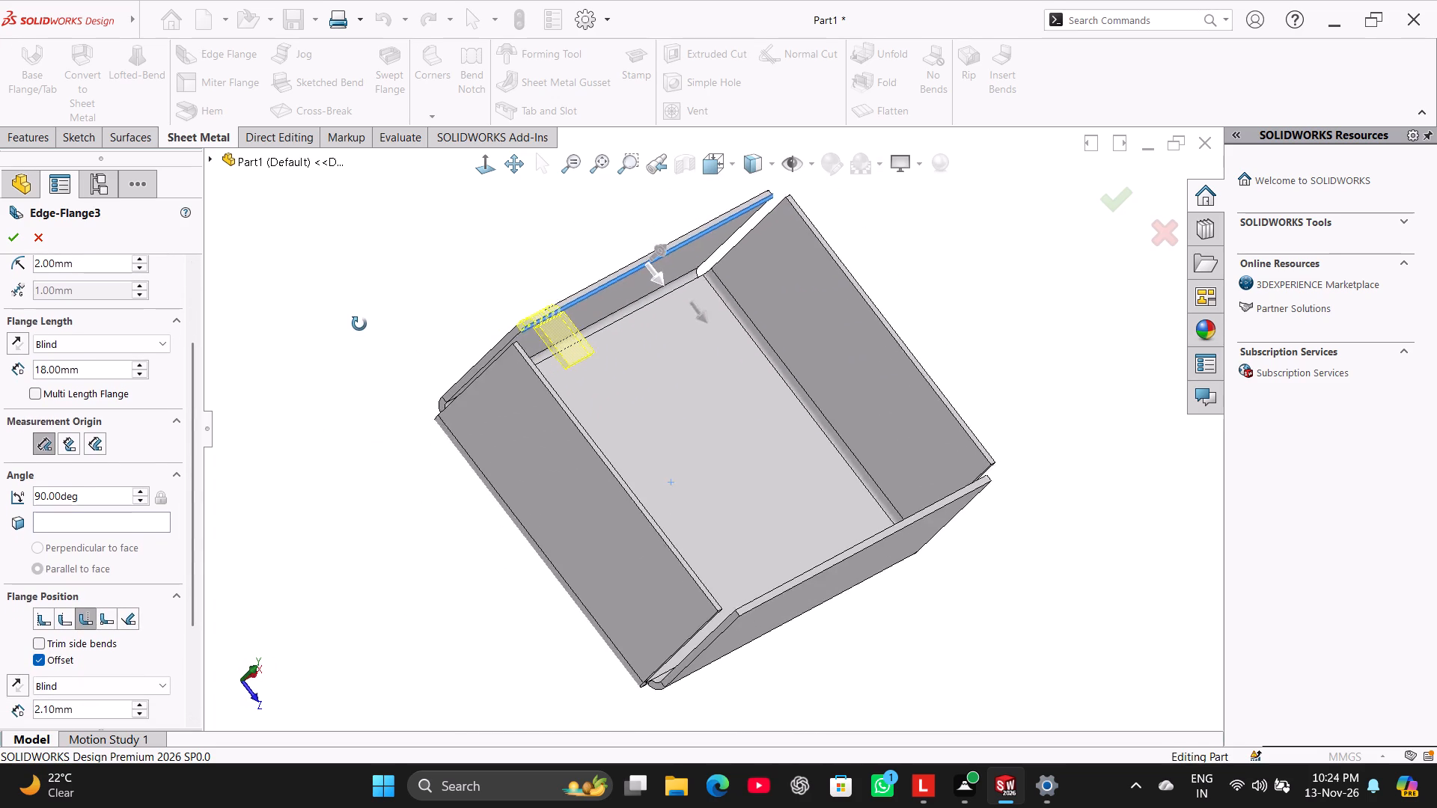
{"action": "middle_click_drag", "start_coordinate": [359, 324], "coordinate": [374, 316]}
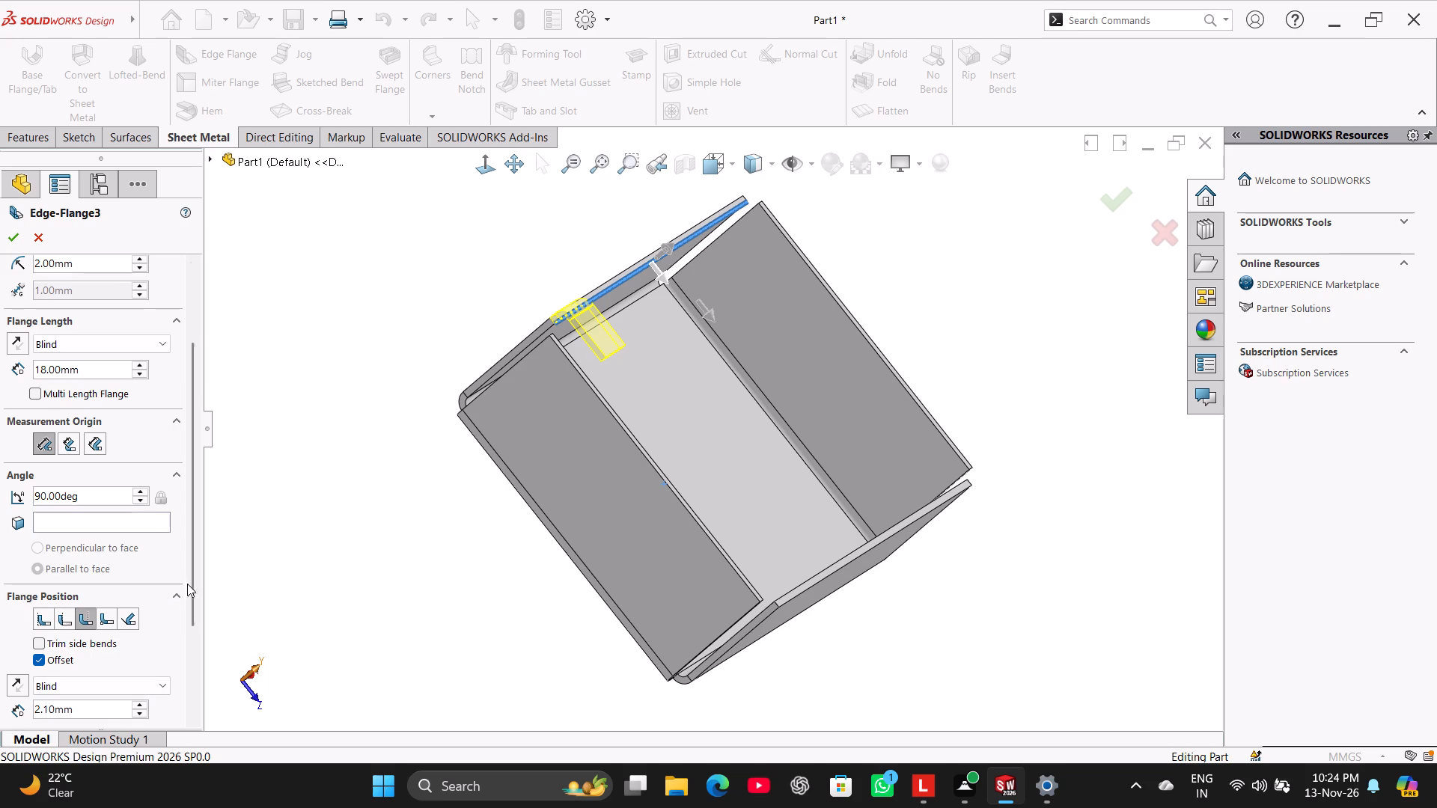
{"action": "left_click_drag", "start_coordinate": [196, 593], "coordinate": [194, 655]}
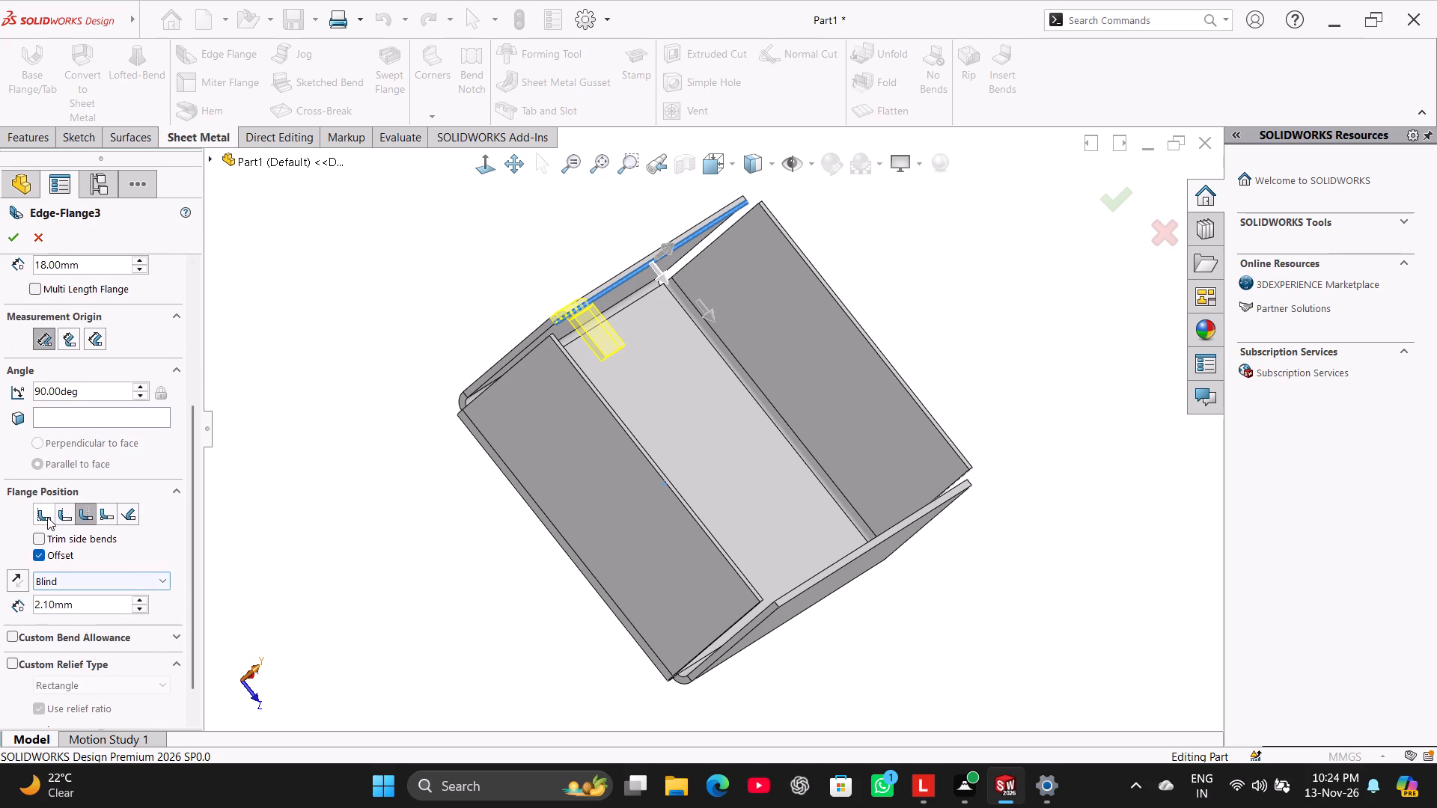
{"action": "left_click", "coordinate": [47, 515]}
{"action": "left_click", "coordinate": [44, 551]}
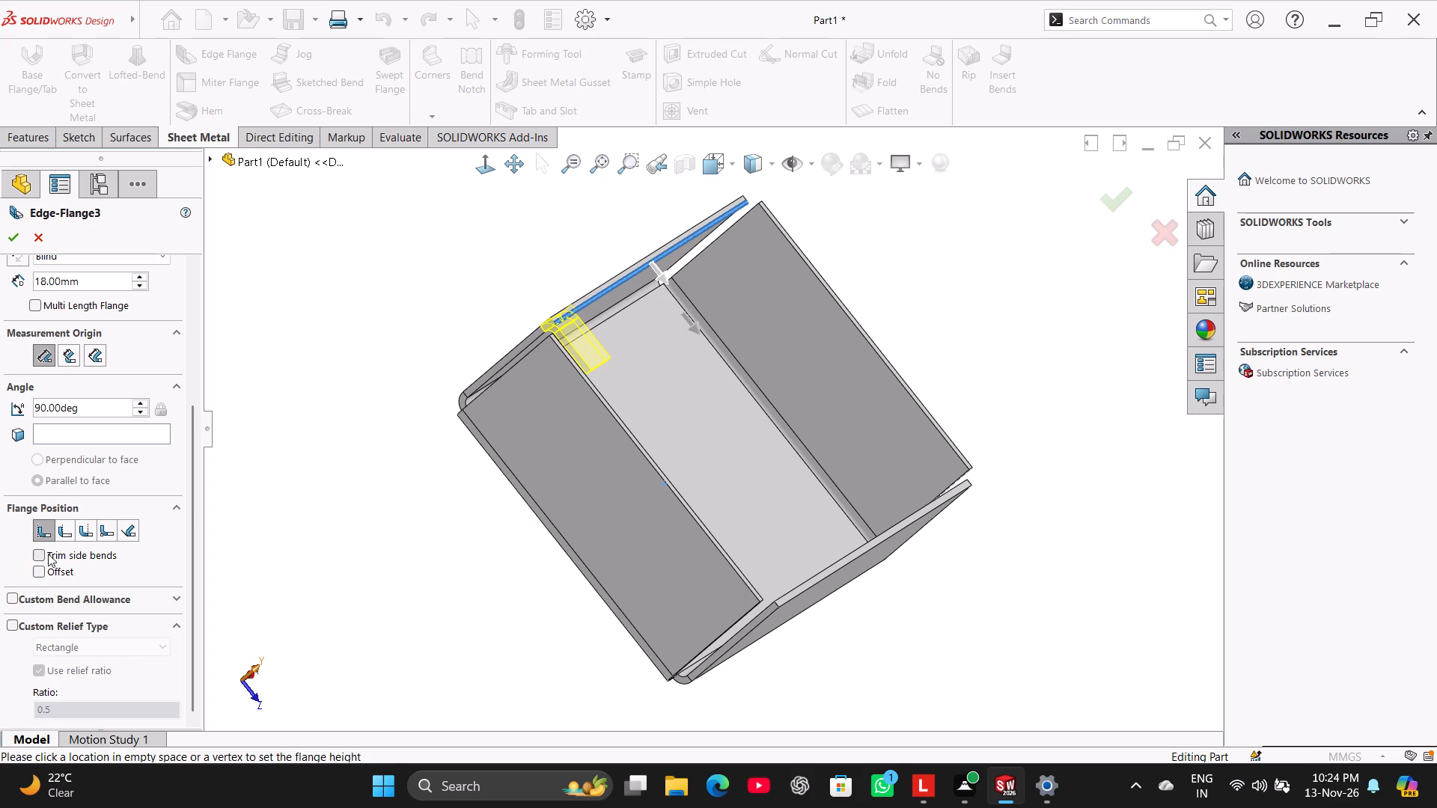
Inspect the tab preview at the box corner, leave the custom relief type off, and complete the edge flange.
{"action": "middle_click_drag", "start_coordinate": [451, 560], "coordinate": [349, 486]}
{"action": "middle_click_drag", "start_coordinate": [366, 453], "coordinate": [497, 673]}
{"action": "scroll", "coordinate": [567, 512], "scroll_direction": "down", "scroll_amount": 3}
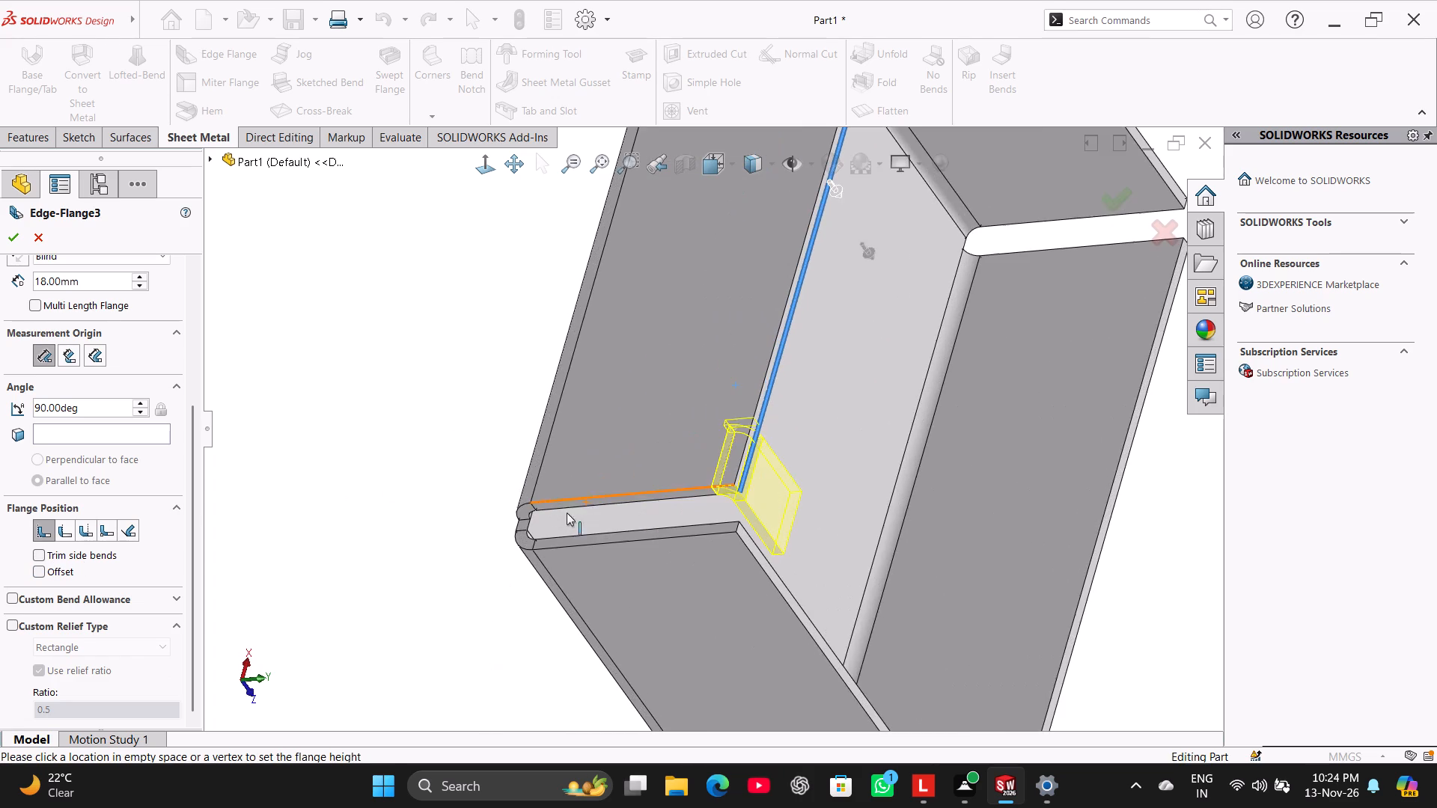
{"action": "scroll", "coordinate": [582, 501], "scroll_direction": "down", "scroll_amount": 2}
{"action": "middle_click_drag", "start_coordinate": [505, 459], "coordinate": [393, 511]}
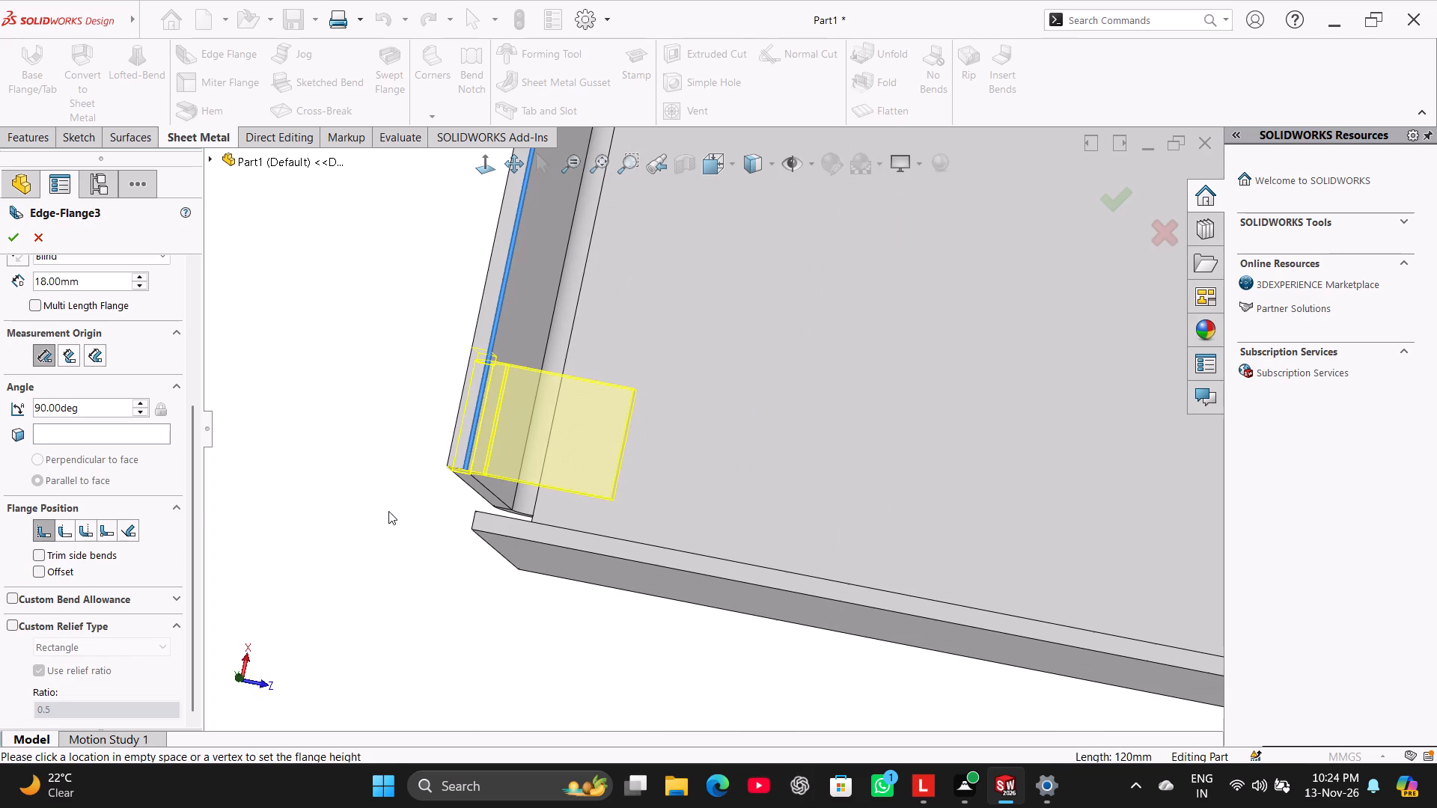
{"action": "left_click", "coordinate": [18, 621]}
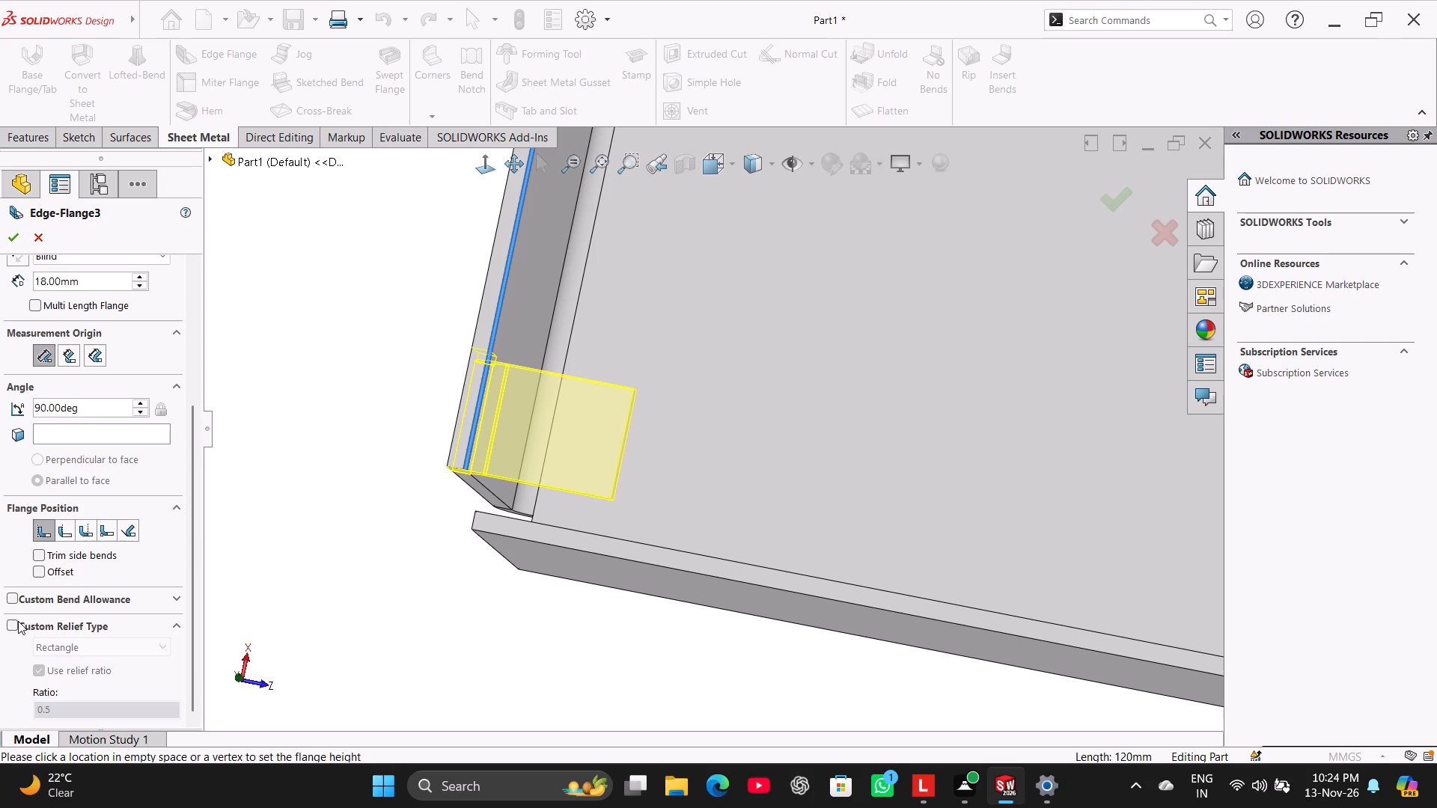
{"action": "left_click", "coordinate": [13, 623]}
{"action": "left_click", "coordinate": [13, 623]}
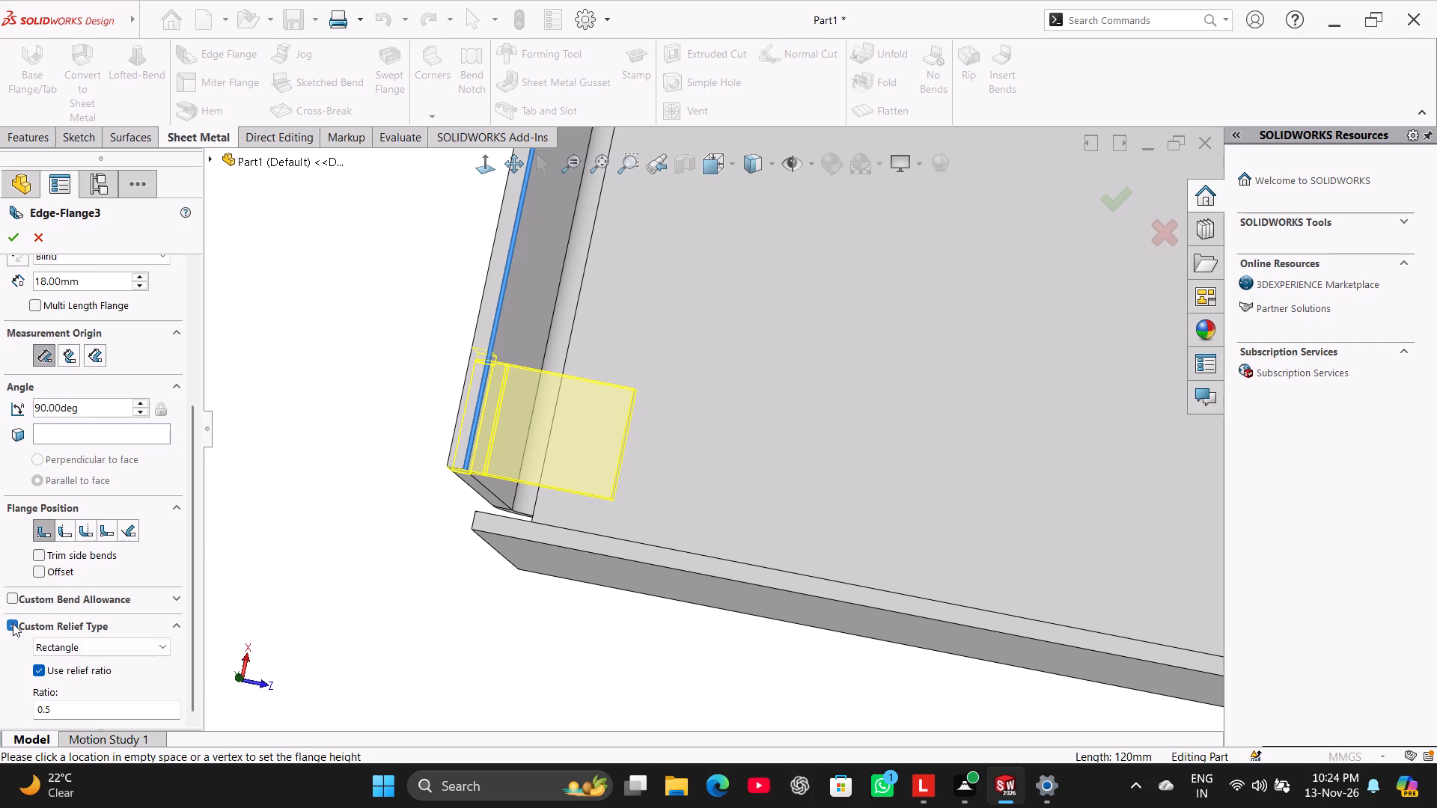
{"action": "left_click", "coordinate": [16, 242]}
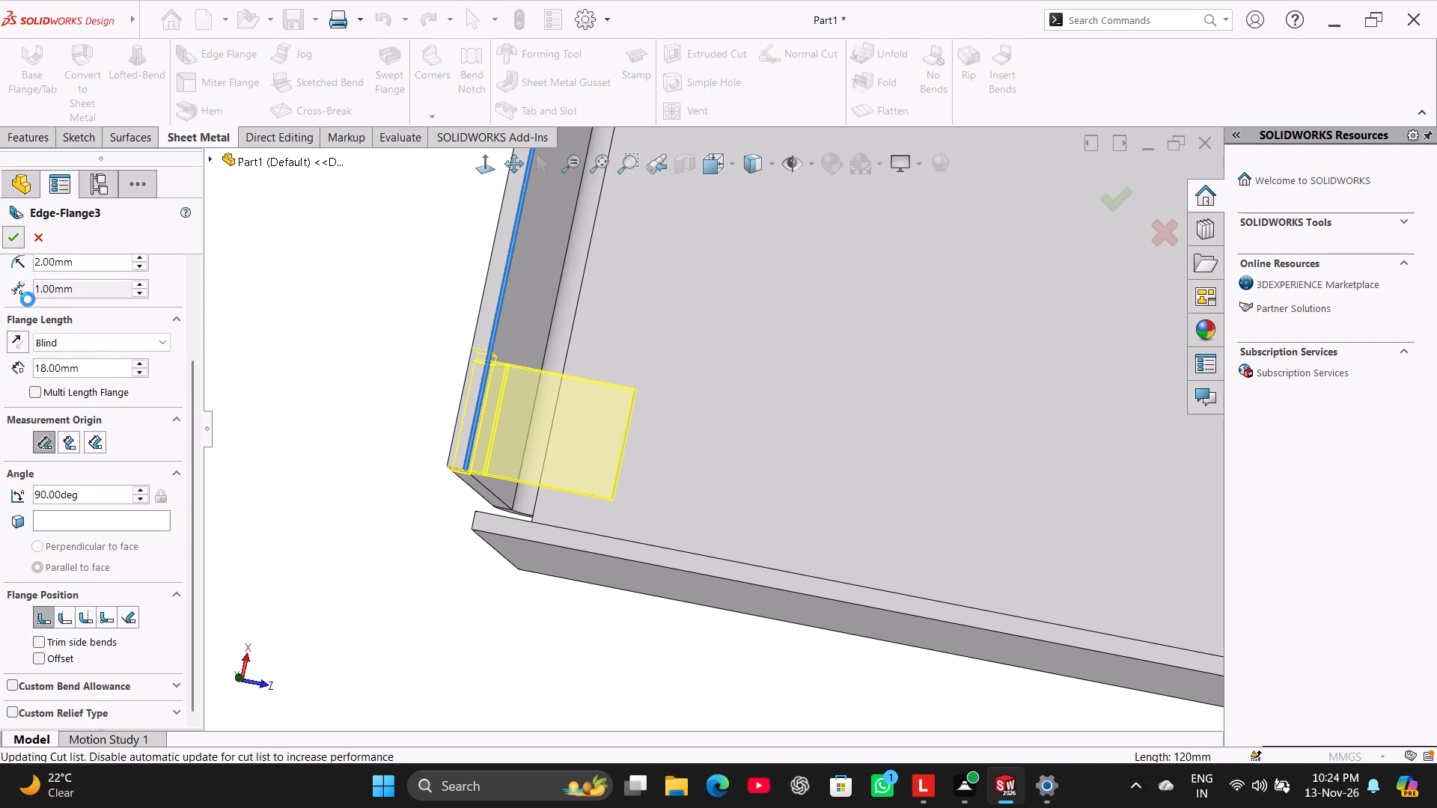
Start an edge flange on the remaining top edge of the long wall that already has a corner tab, pointing into the box.
{"action": "right_click_drag", "start_coordinate": [378, 426], "coordinate": [489, 317]}
{"action": "middle_click_drag", "start_coordinate": [457, 542], "coordinate": [475, 530]}
{"action": "right_click_drag", "start_coordinate": [448, 539], "coordinate": [588, 420]}
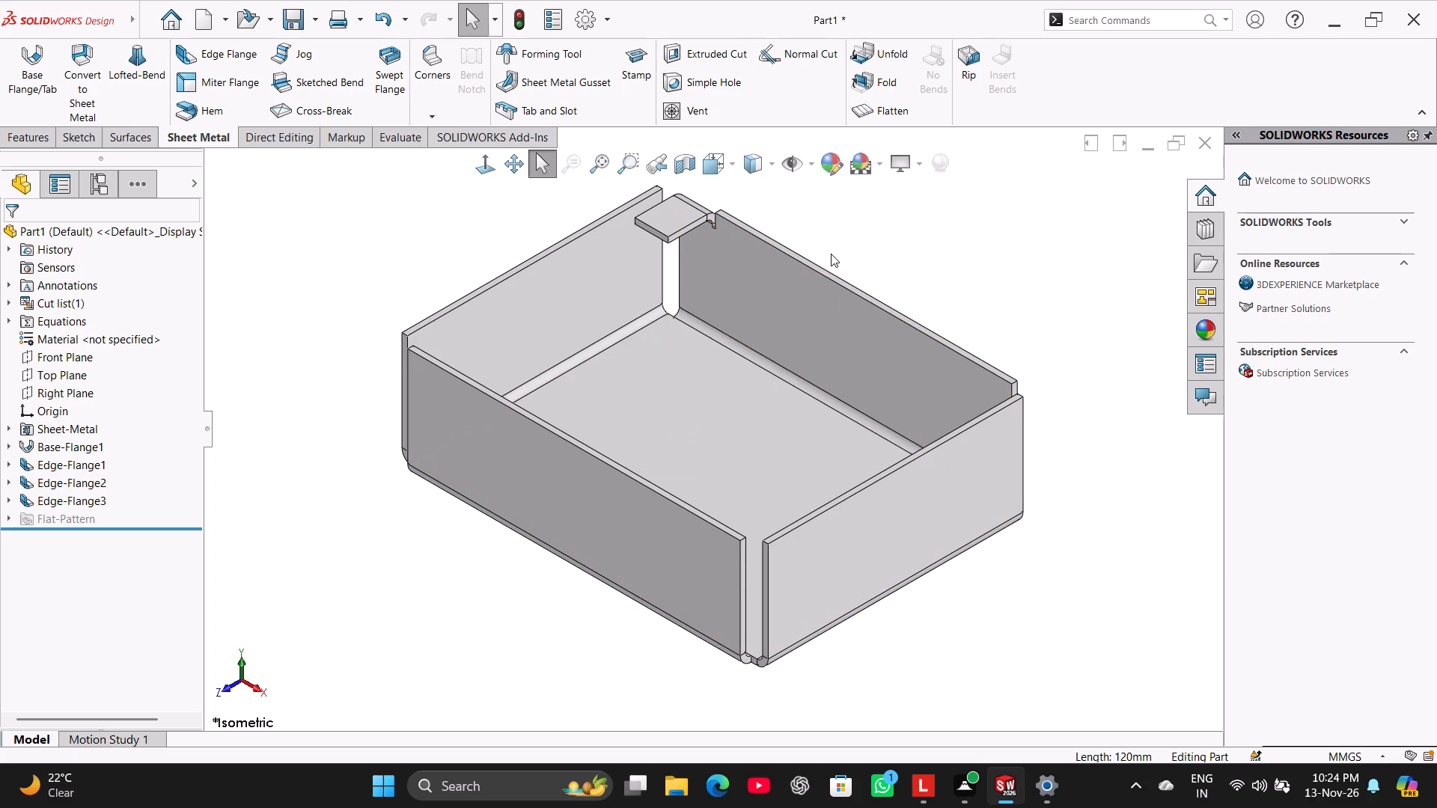
{"action": "middle_click_drag", "start_coordinate": [831, 254], "coordinate": [745, 334]}
{"action": "middle_click_drag", "start_coordinate": [745, 307], "coordinate": [696, 237]}
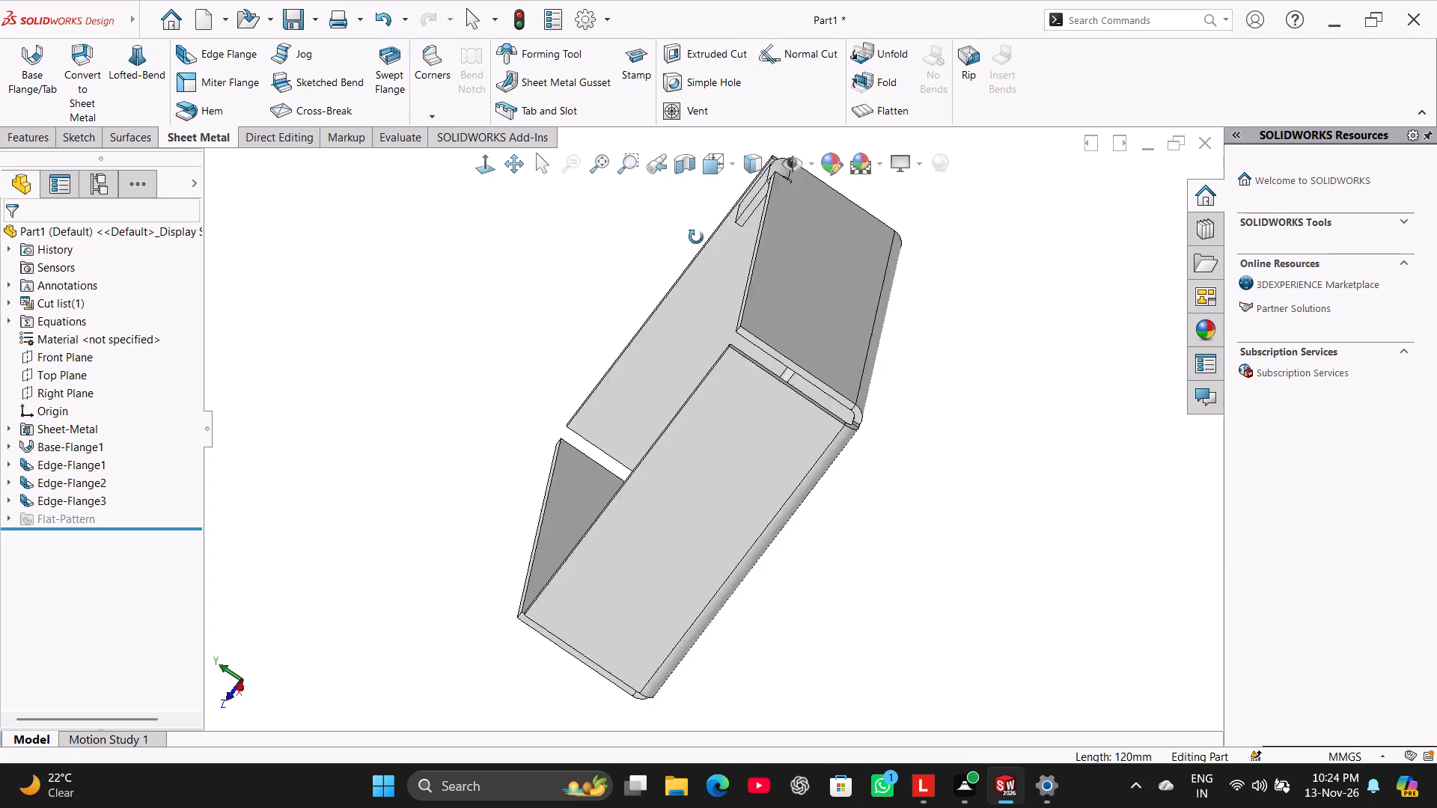
{"action": "middle_click_drag", "start_coordinate": [696, 237], "coordinate": [770, 293]}
{"action": "right_click_drag", "start_coordinate": [403, 459], "coordinate": [629, 293]}
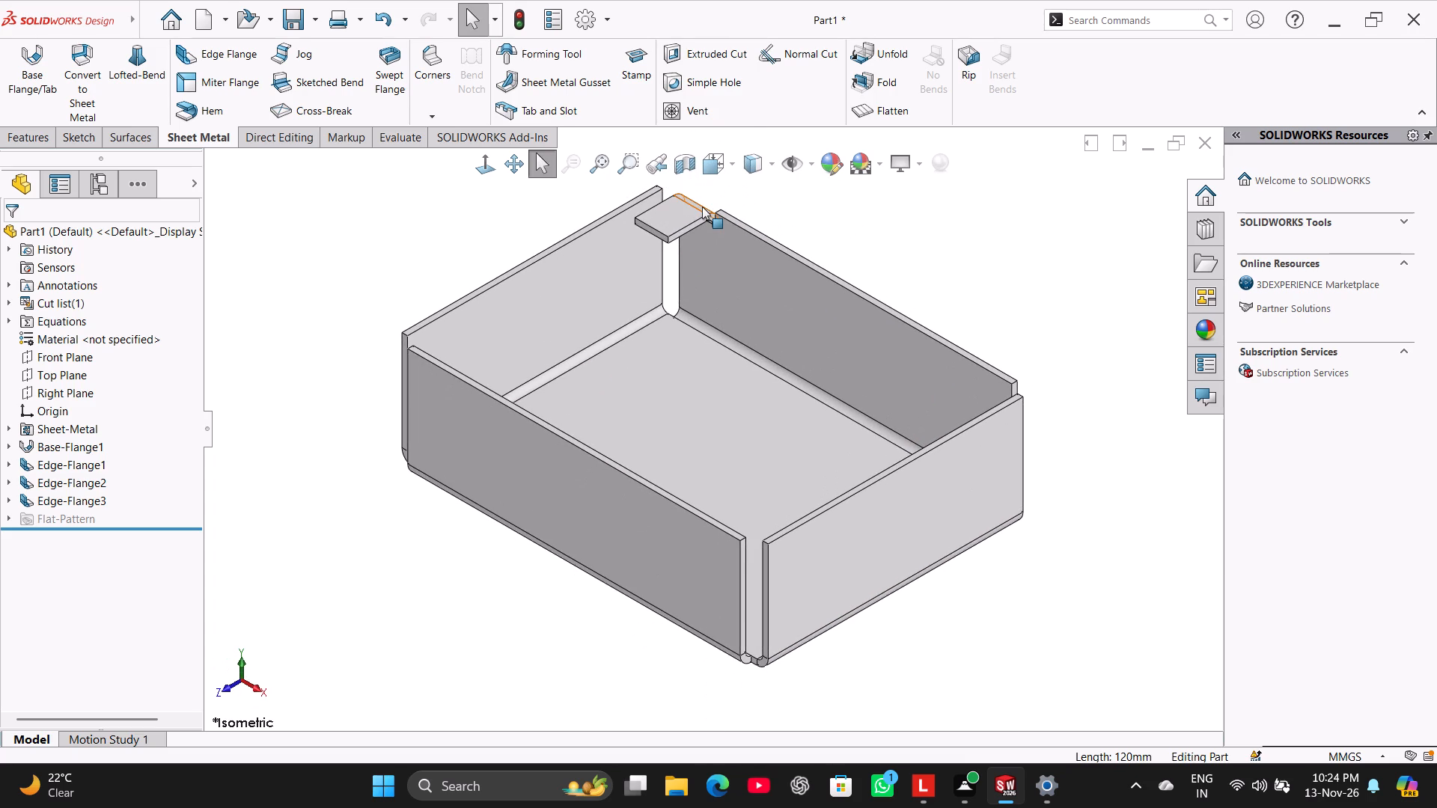
{"action": "left_click", "coordinate": [231, 58]}
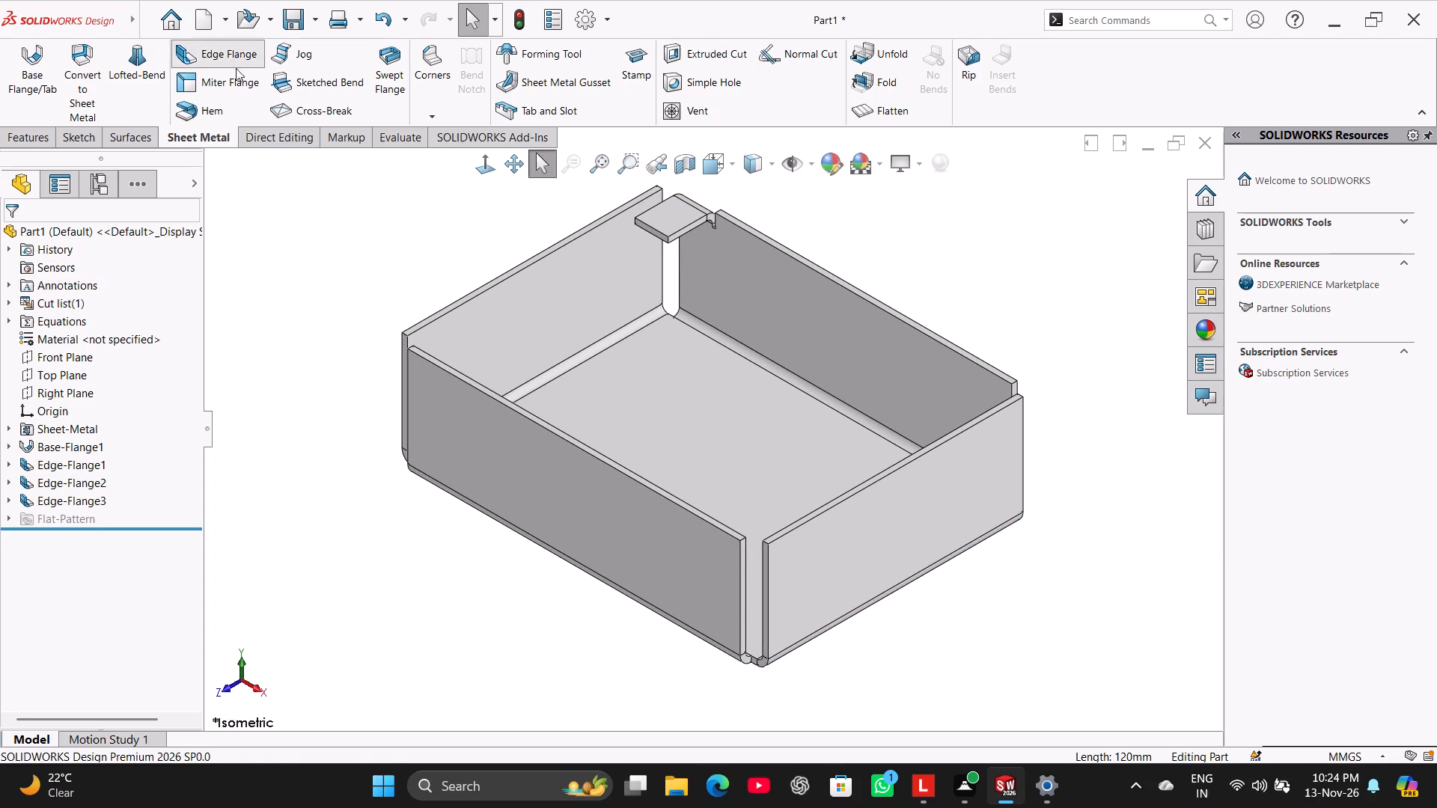
{"action": "left_click", "coordinate": [885, 310]}
{"action": "left_click", "coordinate": [808, 407]}
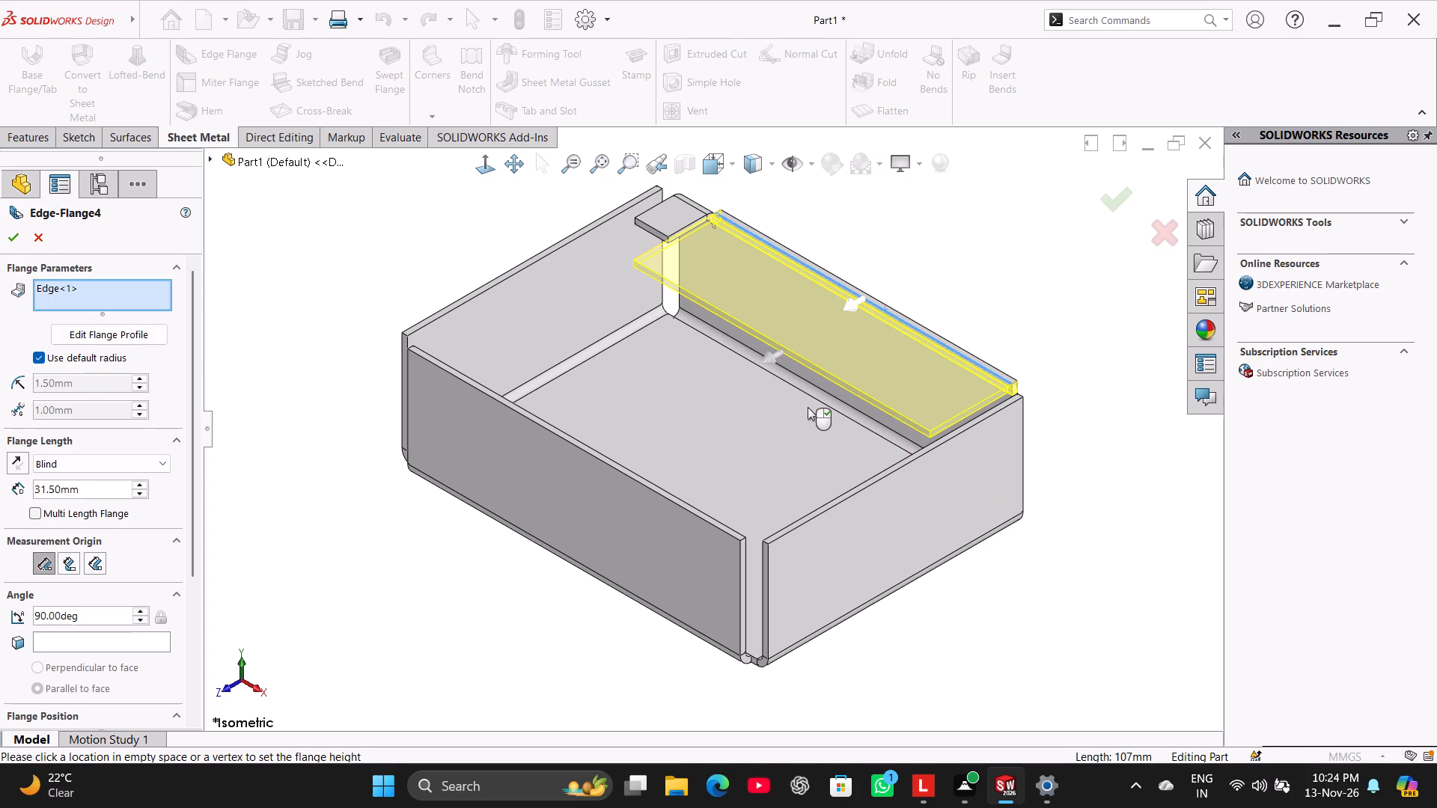
Edit the flange profile, narrowing it toward the wall end opposite the existing tab and dimensioning its width to 12 mm.
{"action": "left_click", "coordinate": [80, 328]}
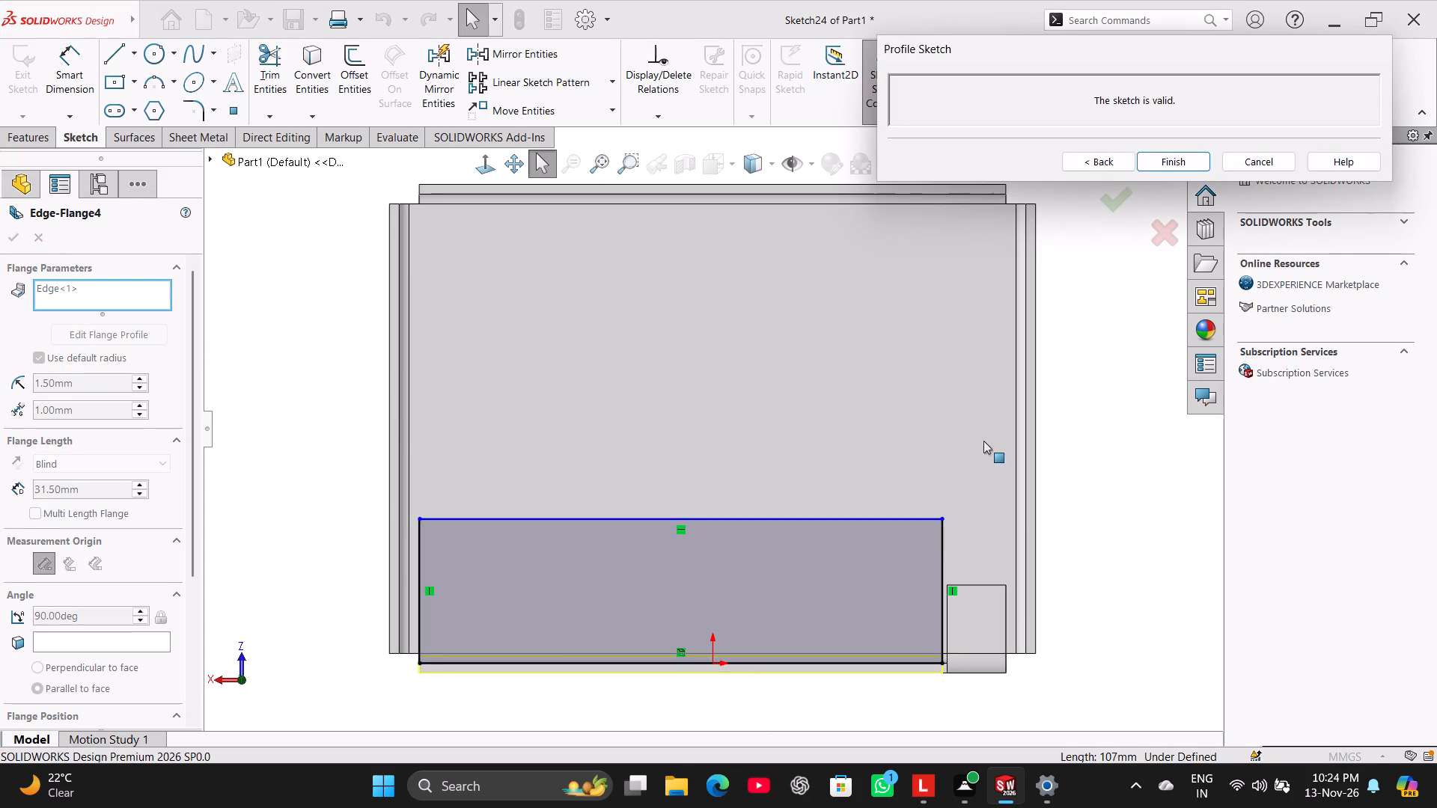
{"action": "left_click_drag", "start_coordinate": [942, 552], "coordinate": [572, 607]}
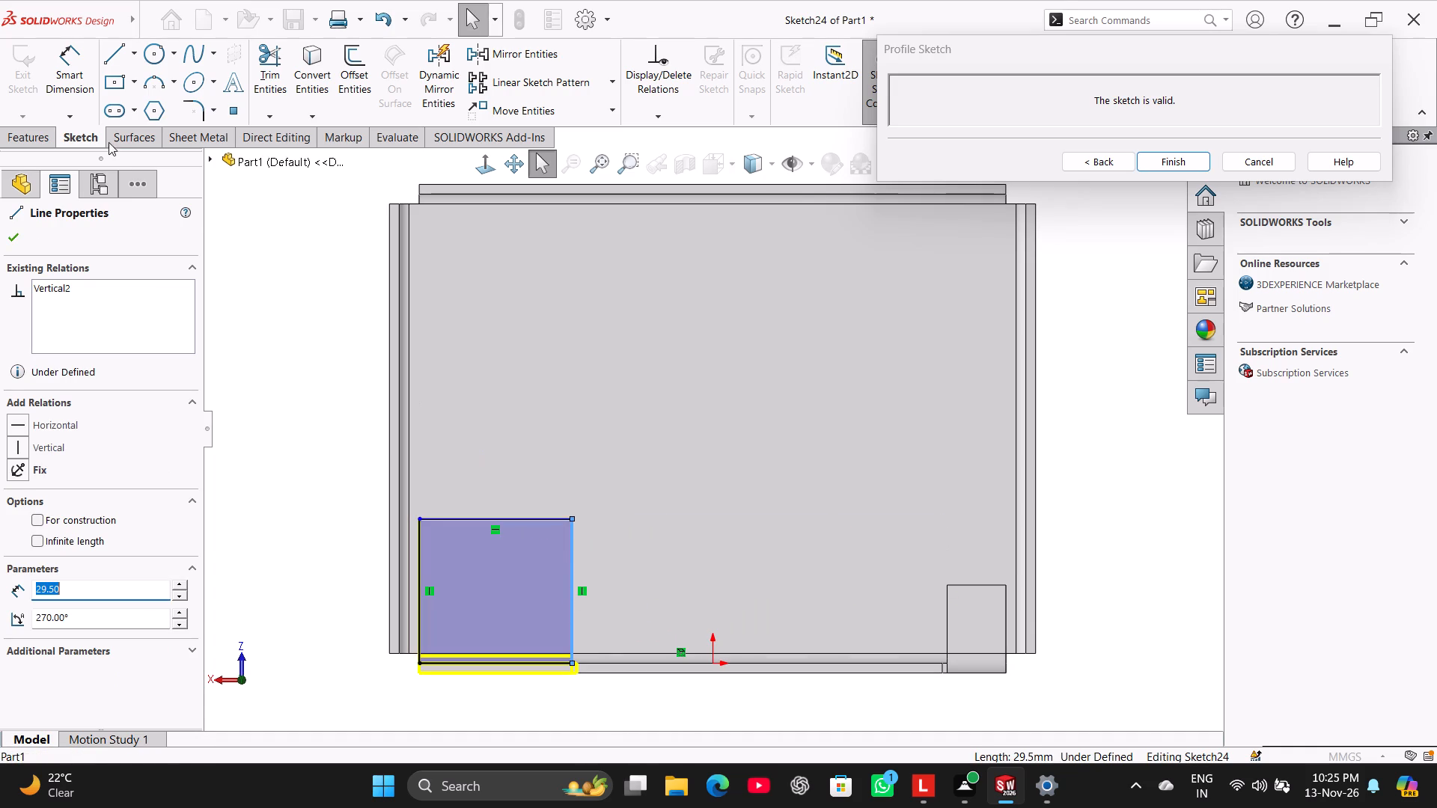
{"action": "left_click", "coordinate": [74, 81]}
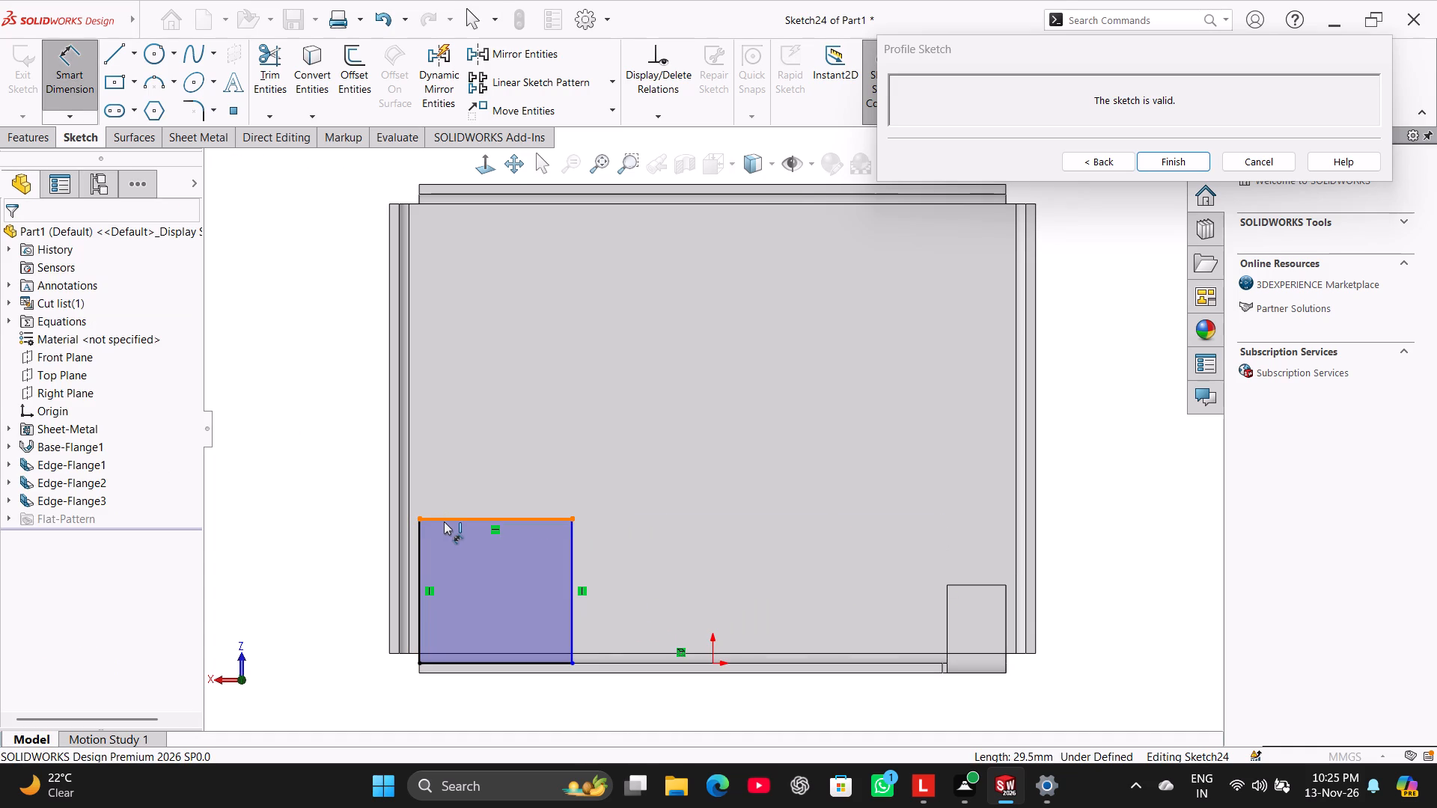
{"action": "left_click", "coordinate": [525, 660]}
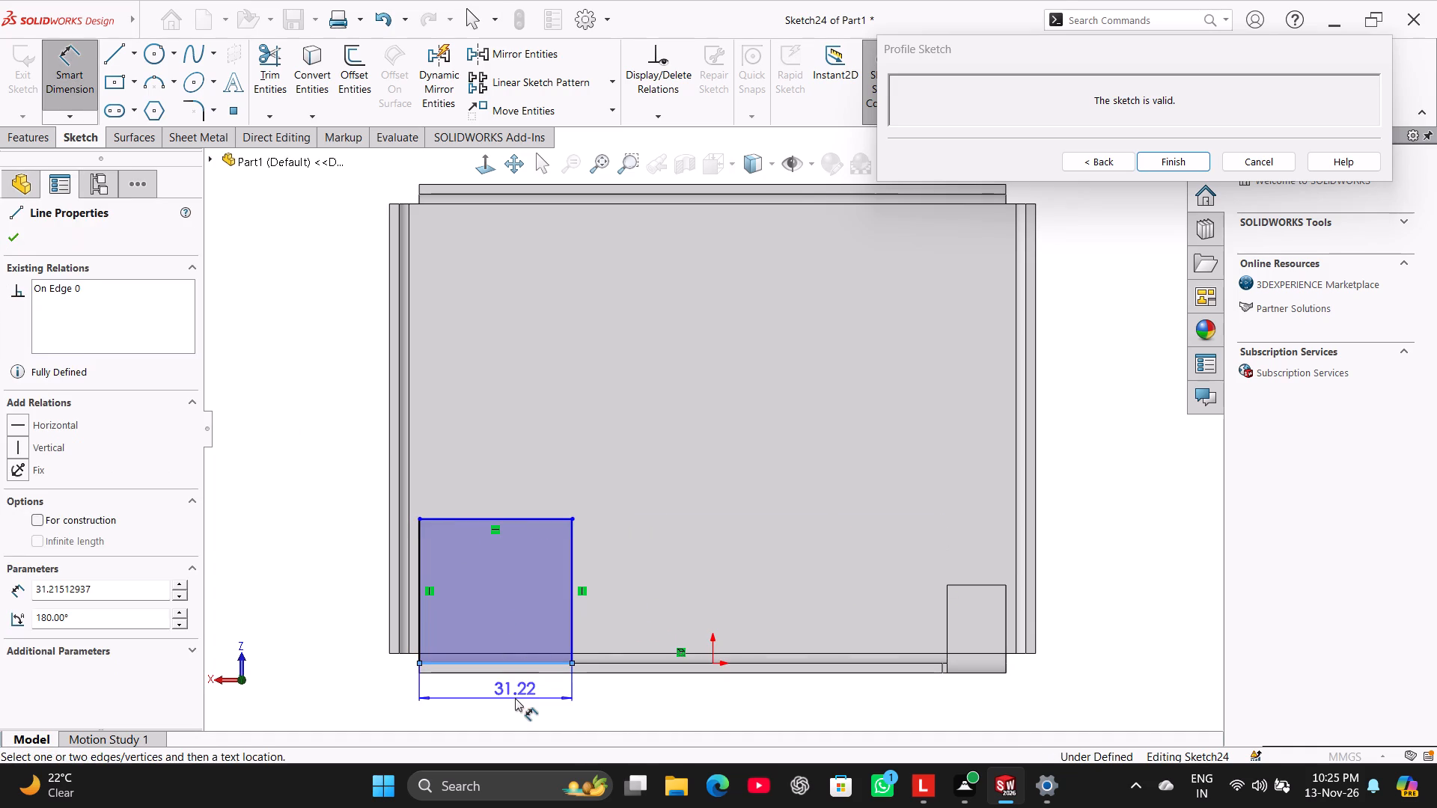
{"action": "left_click", "coordinate": [515, 698]}
{"action": "type", "text": "12"}
{"action": "key", "text": "Return"}
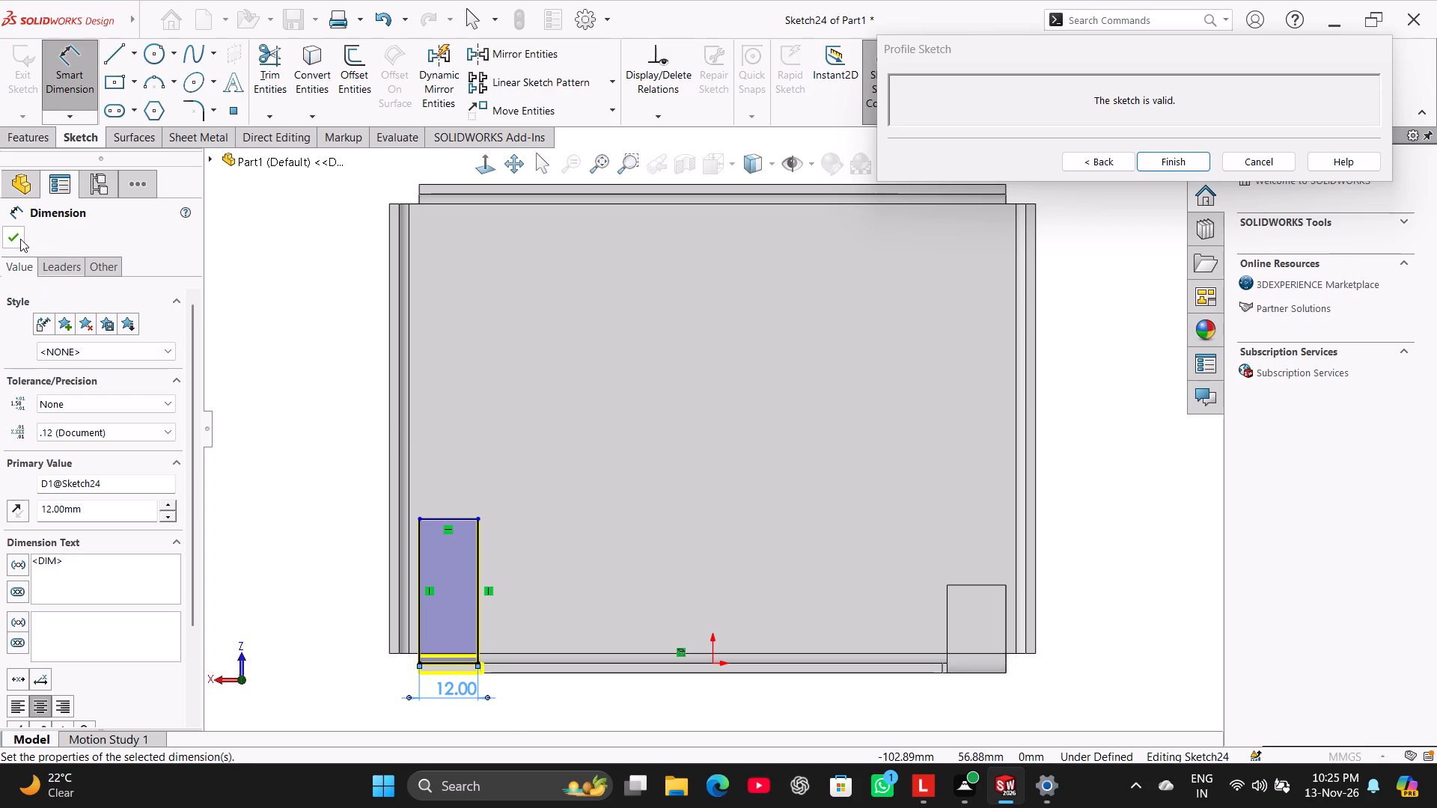
{"action": "left_click", "coordinate": [1095, 154]}
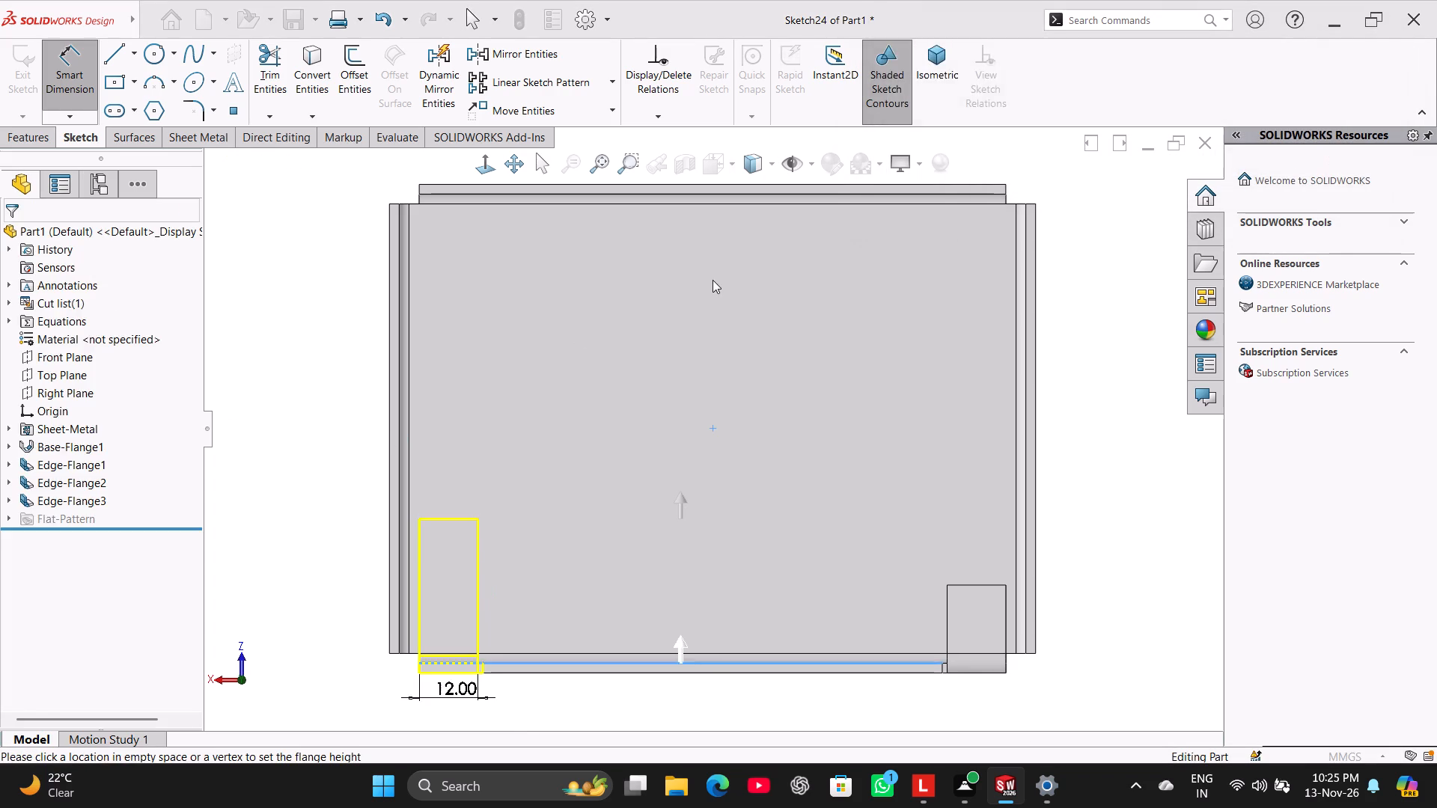
Override the second tab's default bend radius with 2 mm, set its flange length to 18 mm, and complete the edge flange.
{"action": "left_click", "coordinate": [45, 358]}
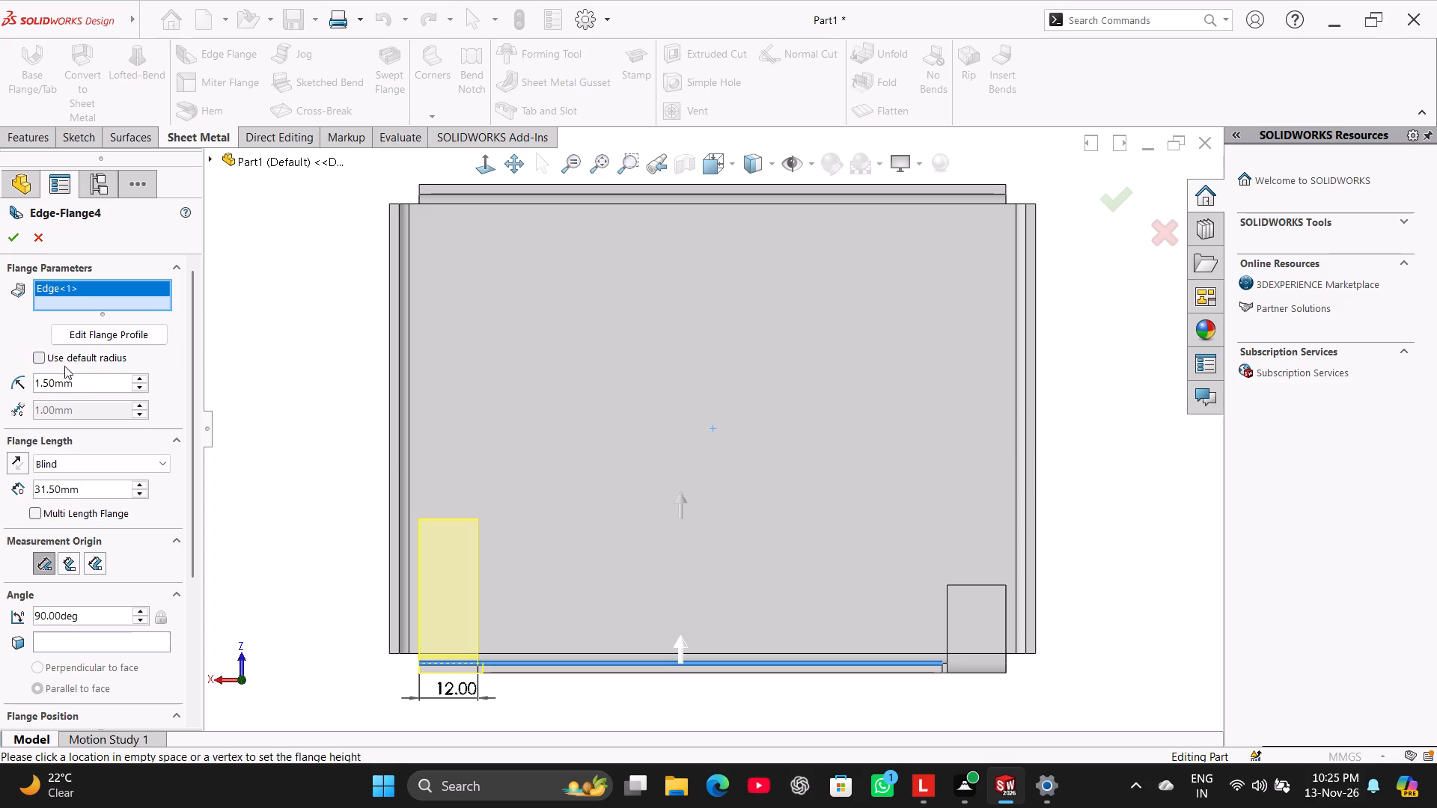
{"action": "double_click", "coordinate": [82, 379]}
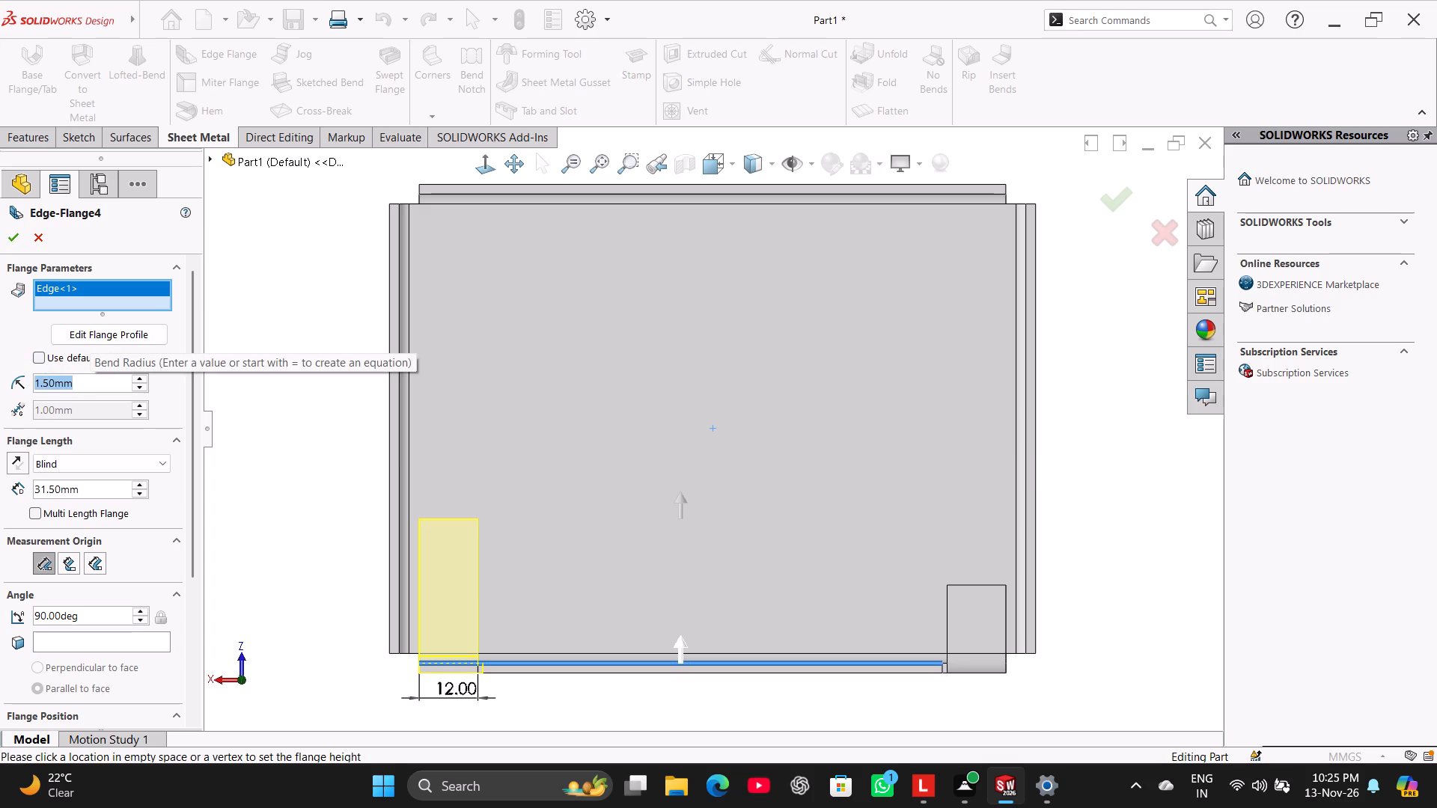
{"action": "key", "text": "2"}
{"action": "key", "text": "Return"}
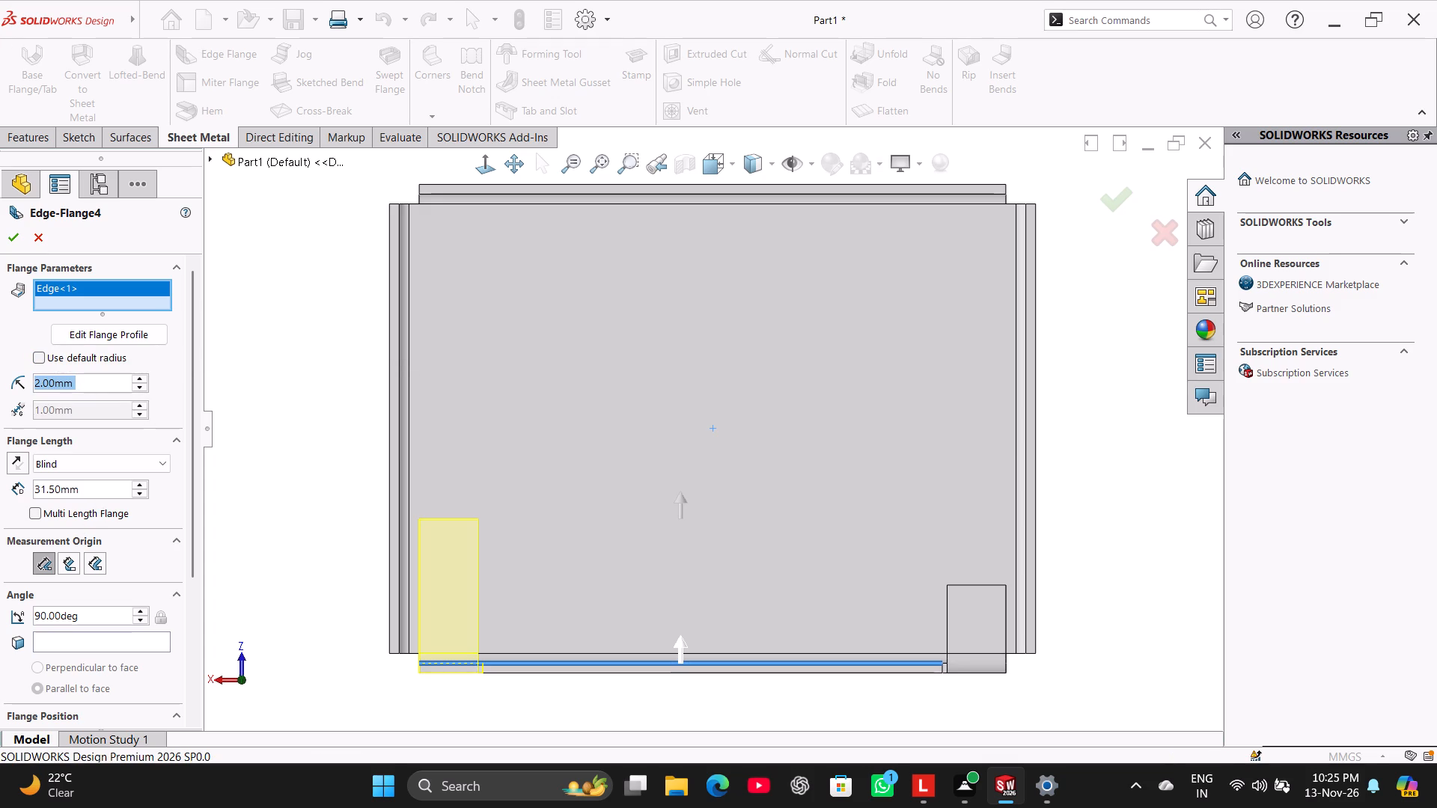
{"action": "double_click", "coordinate": [94, 495]}
{"action": "type", "text": "18"}
{"action": "key", "text": "Return"}
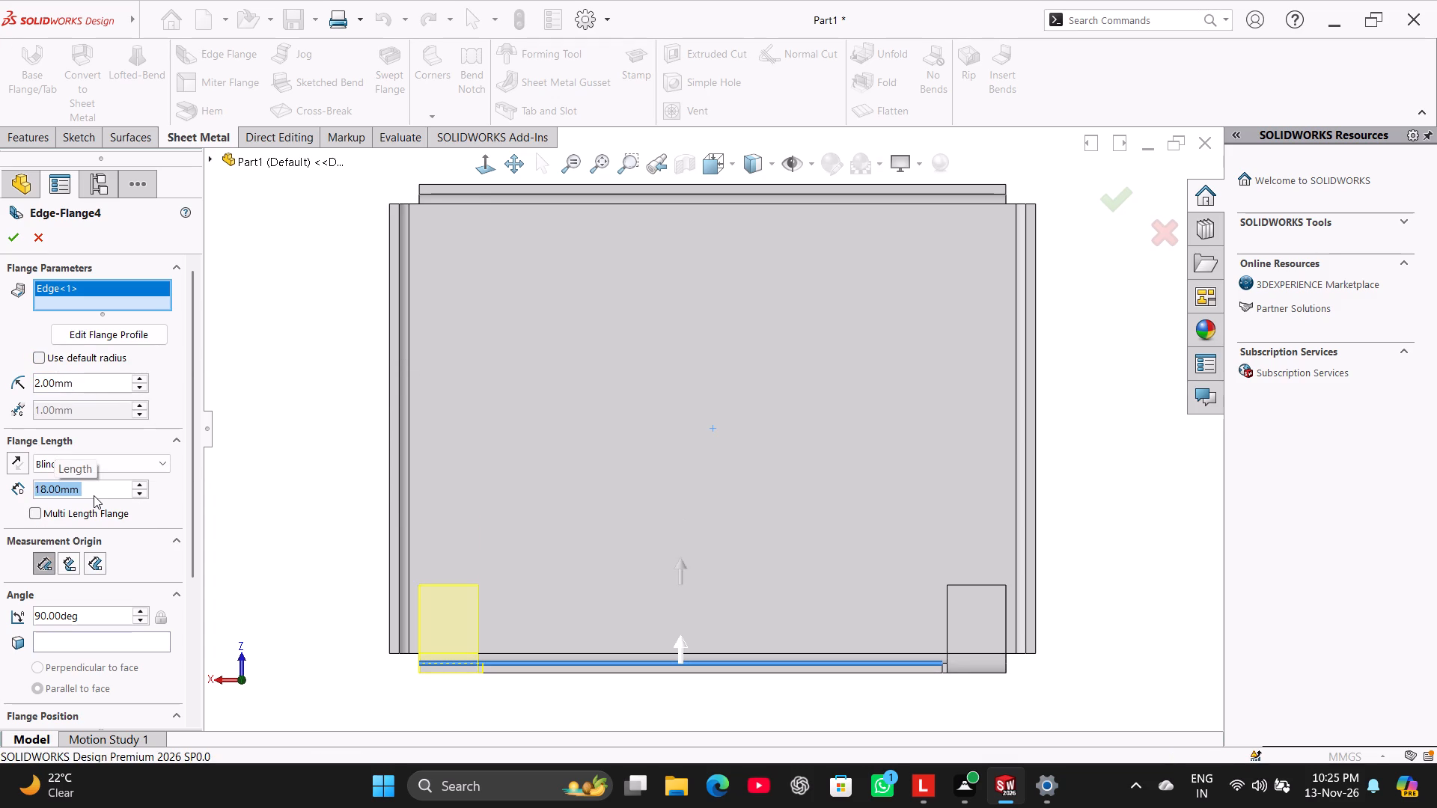
{"action": "left_click_drag", "start_coordinate": [194, 517], "coordinate": [190, 649]}
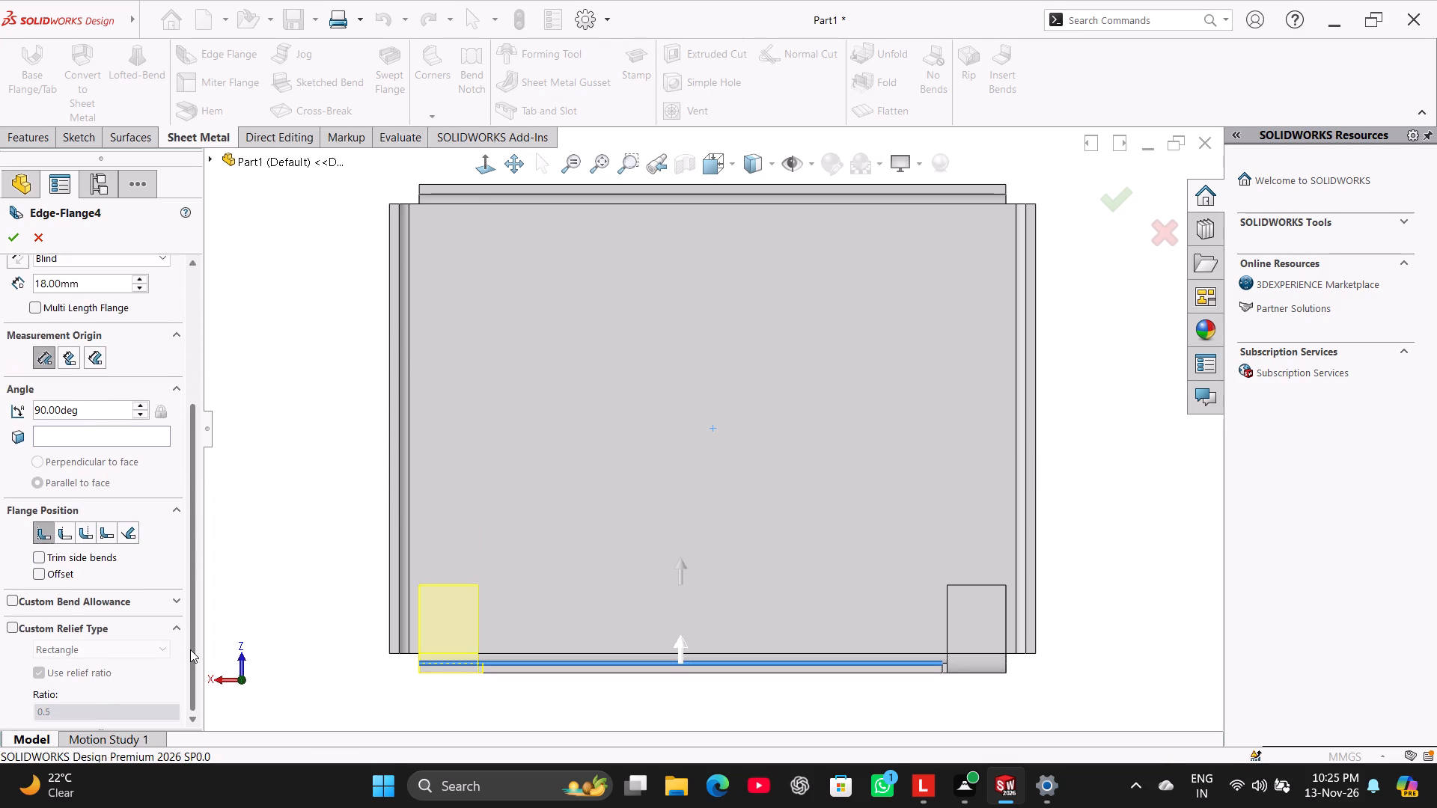
{"action": "left_click_drag", "start_coordinate": [190, 649], "coordinate": [190, 650]}
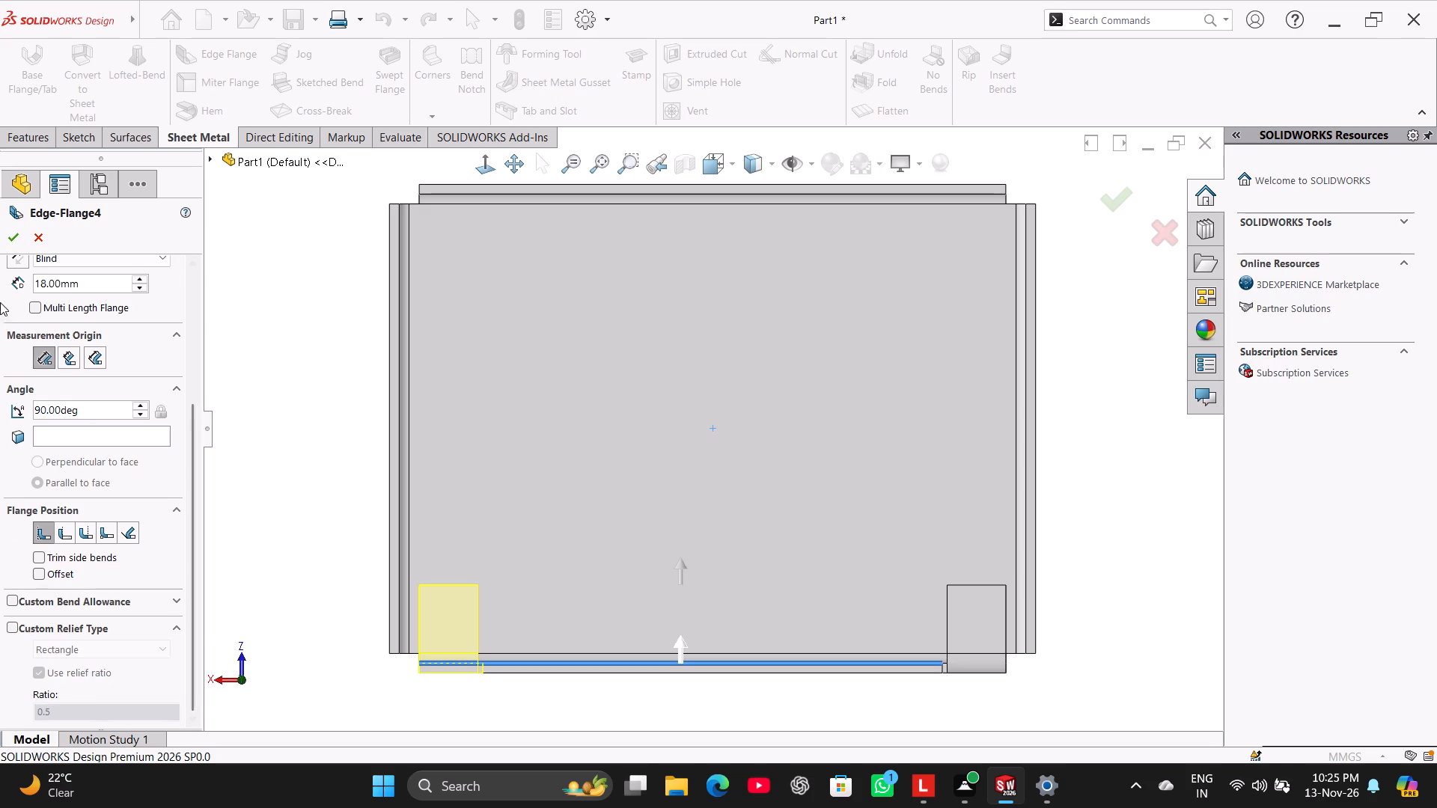
{"action": "left_click", "coordinate": [11, 237]}
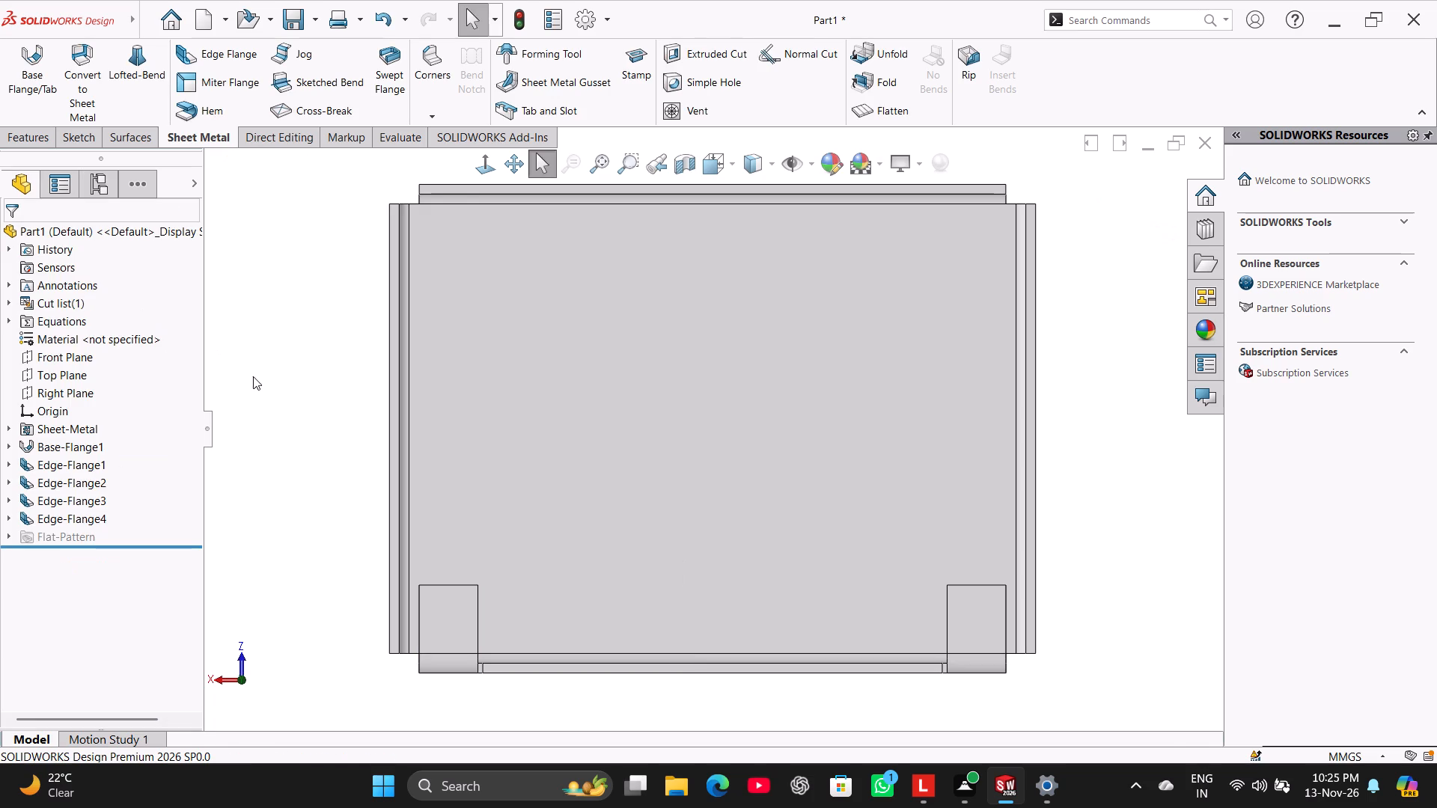
{"action": "left_click", "coordinate": [254, 377]}
Start an edge flange on the top edge of the opposite long wall, pointing into the box.
{"action": "middle_click_drag", "start_coordinate": [298, 389], "coordinate": [296, 316]}
{"action": "right_click_drag", "start_coordinate": [302, 376], "coordinate": [617, 263]}
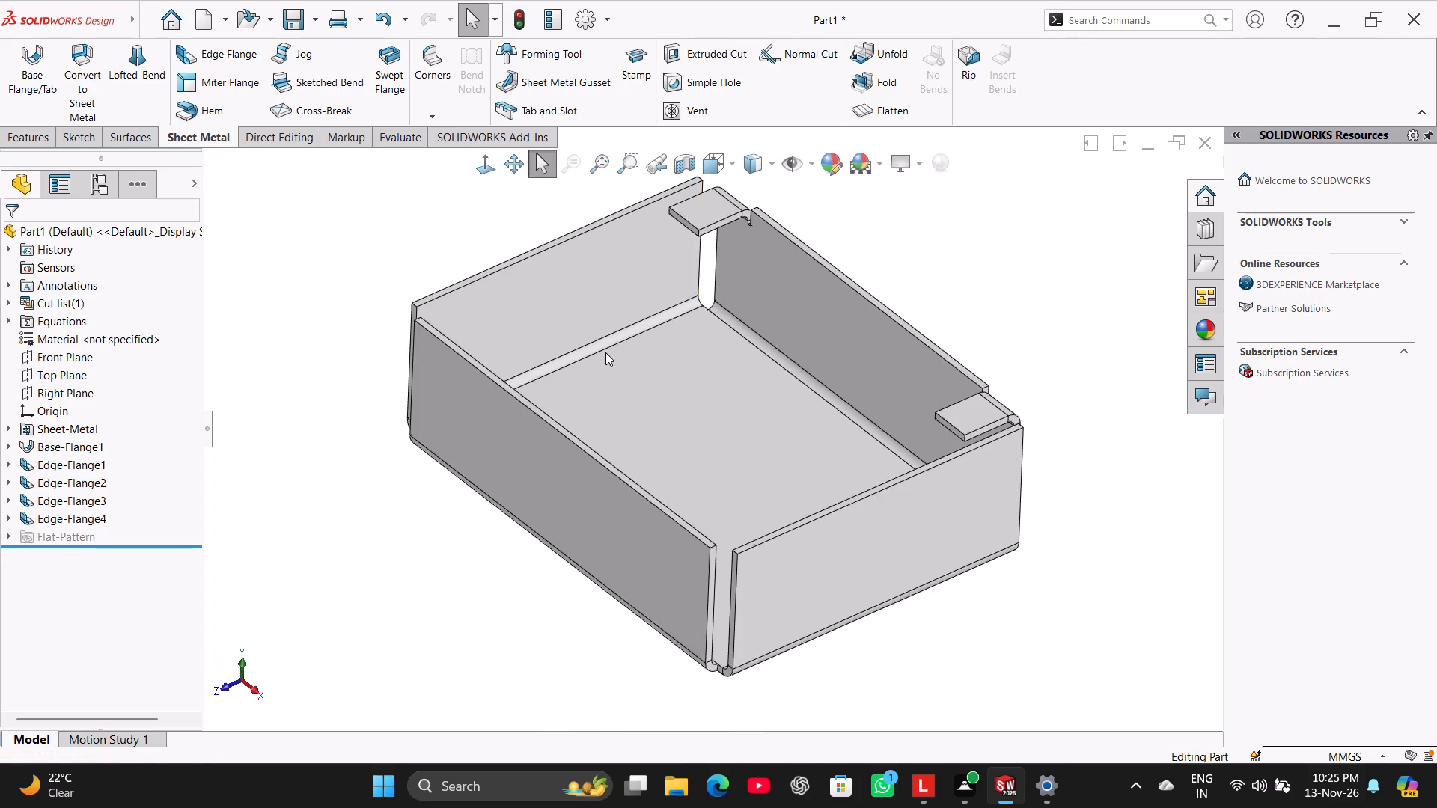
{"action": "left_click", "coordinate": [223, 49]}
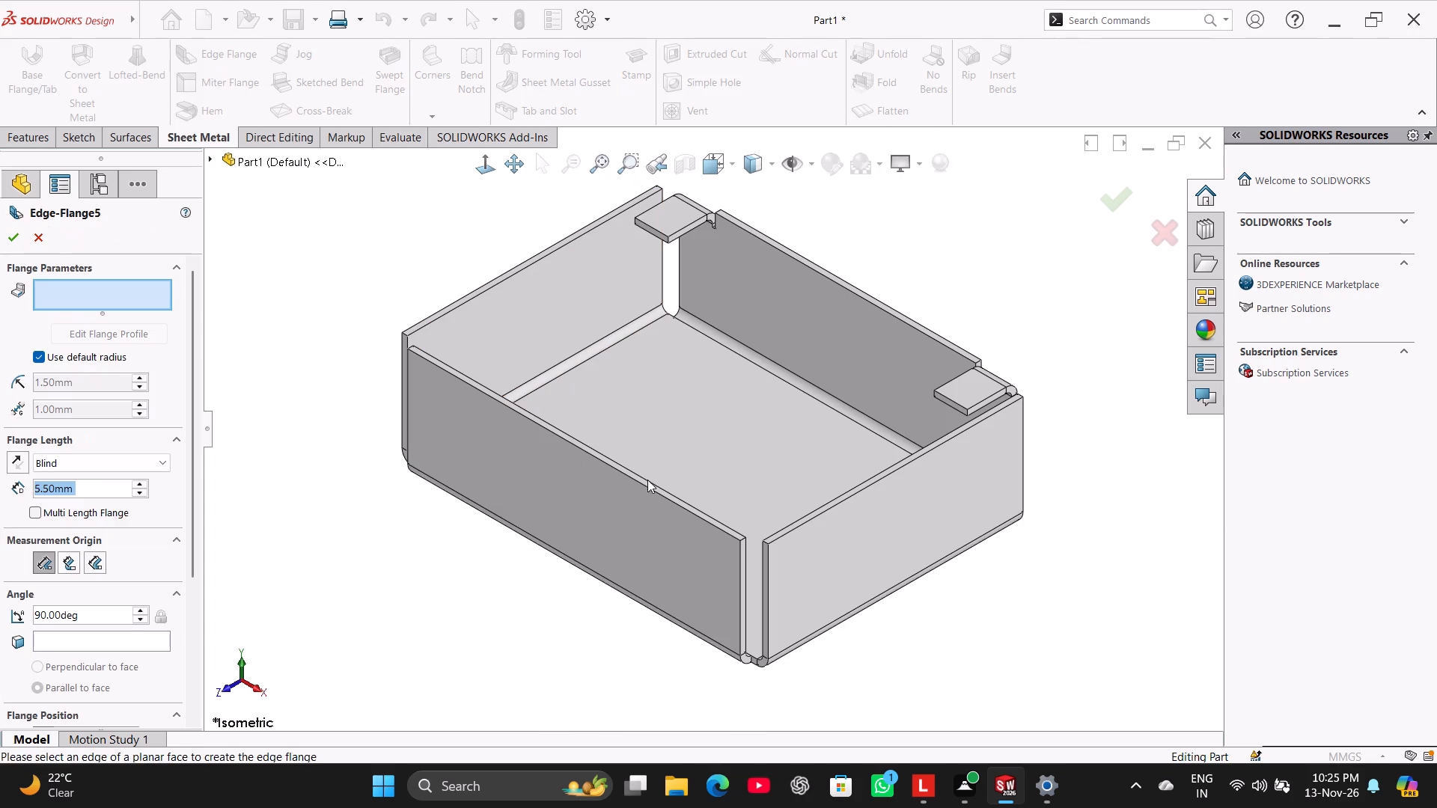
{"action": "left_click_drag", "start_coordinate": [654, 486], "coordinate": [662, 475]}
{"action": "left_click", "coordinate": [700, 441]}
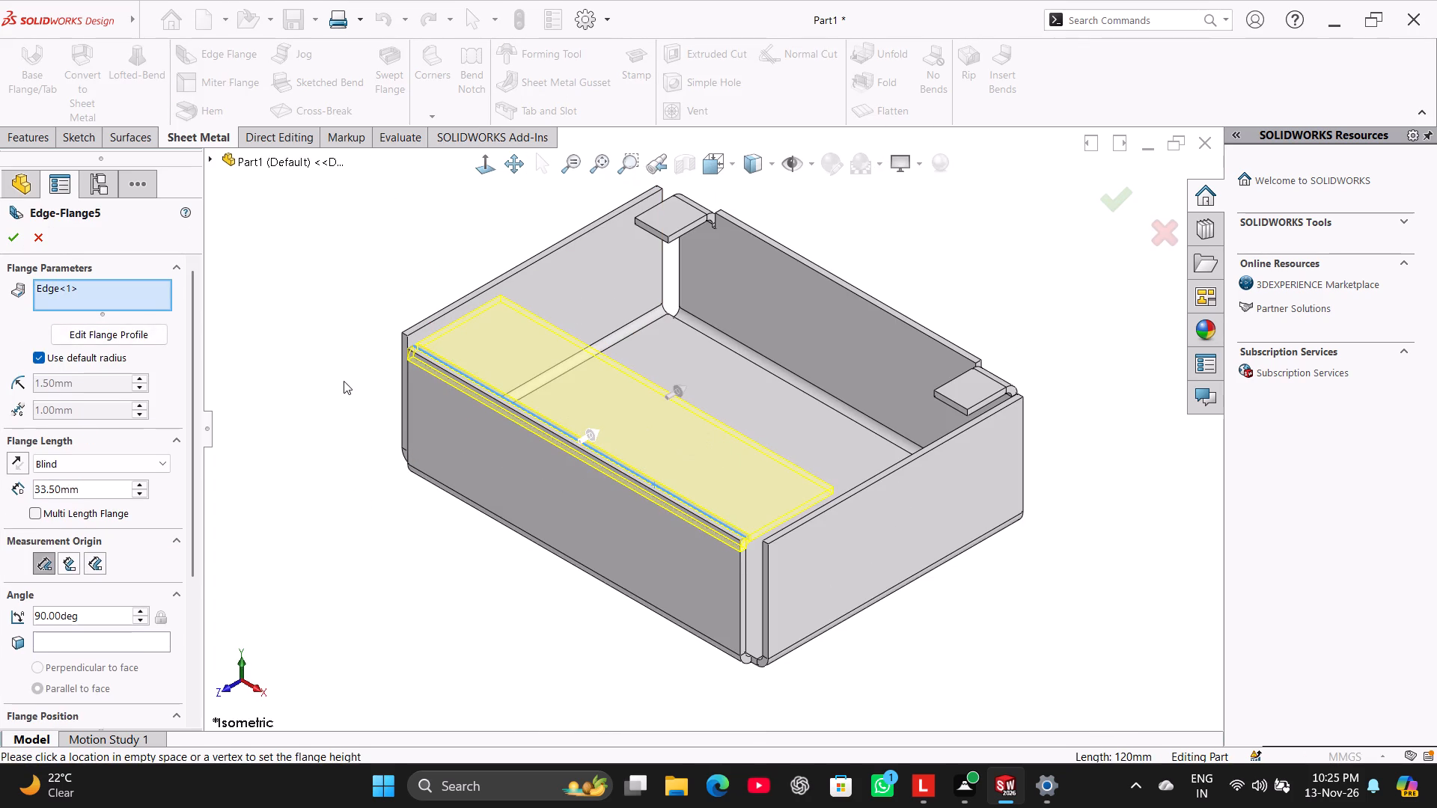
Open the new flange's profile for editing and select the side line at one end of the wall.
{"action": "left_click", "coordinate": [84, 325]}
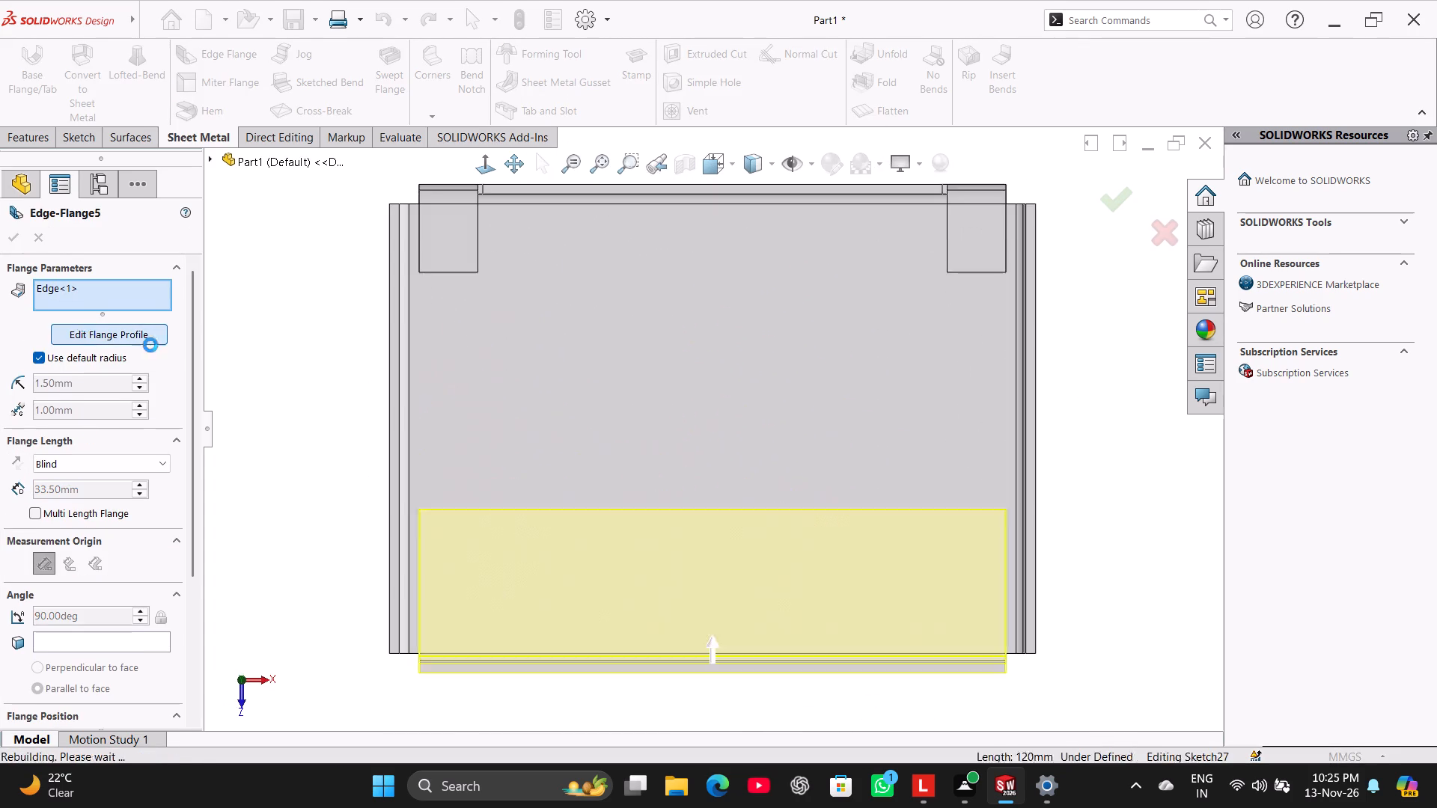
{"action": "left_click", "coordinate": [1084, 158]}
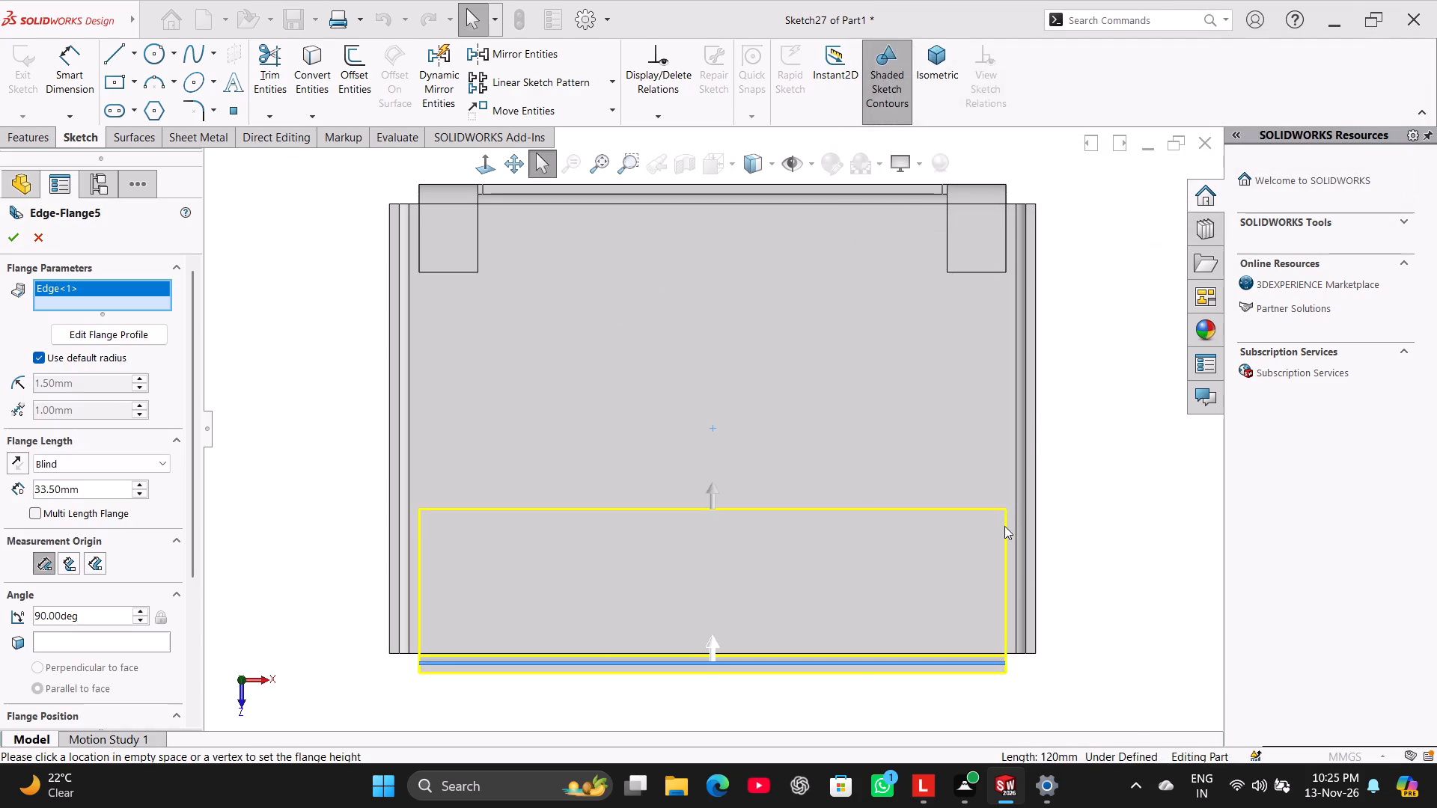
{"action": "left_click", "coordinate": [88, 330]}
{"action": "left_click", "coordinate": [417, 576]}
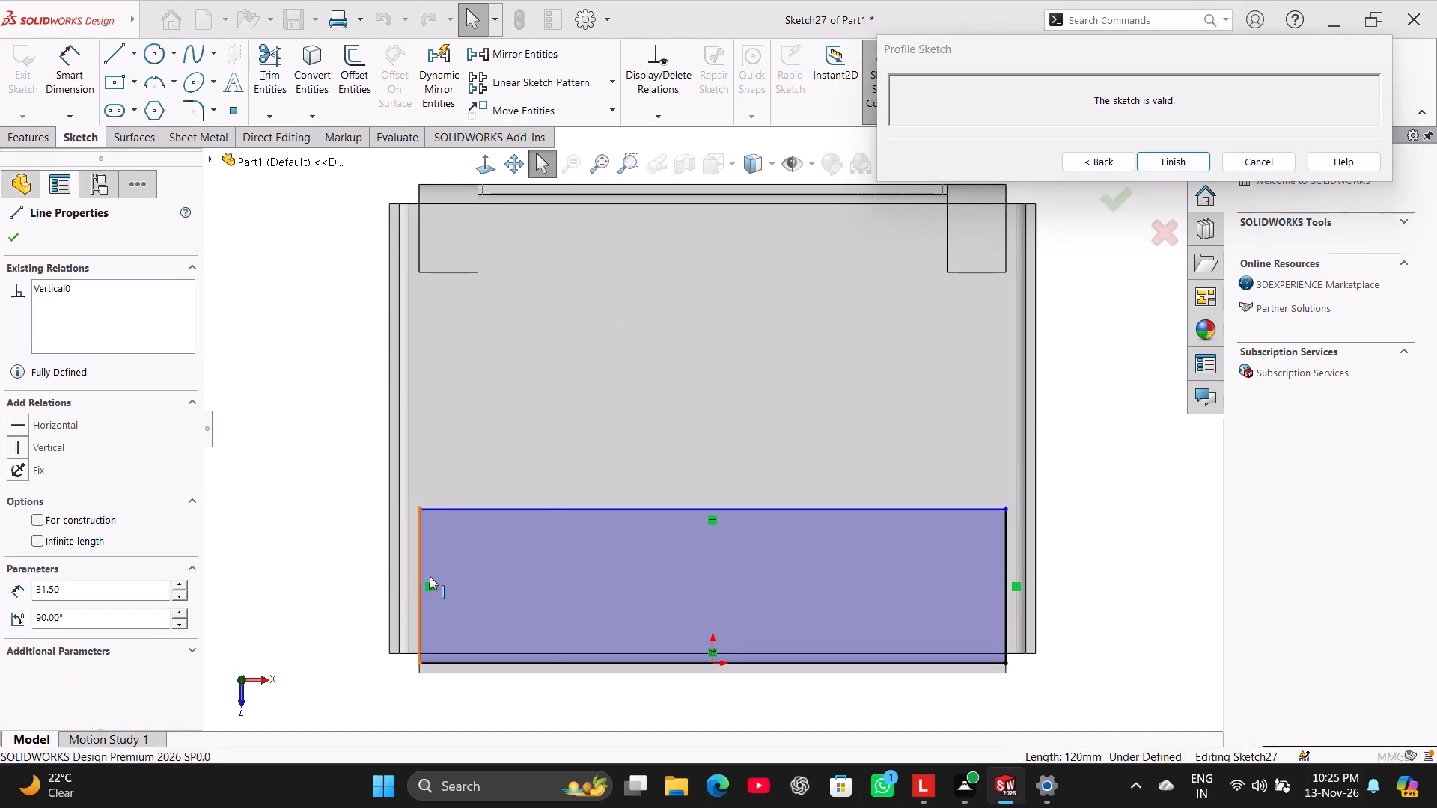
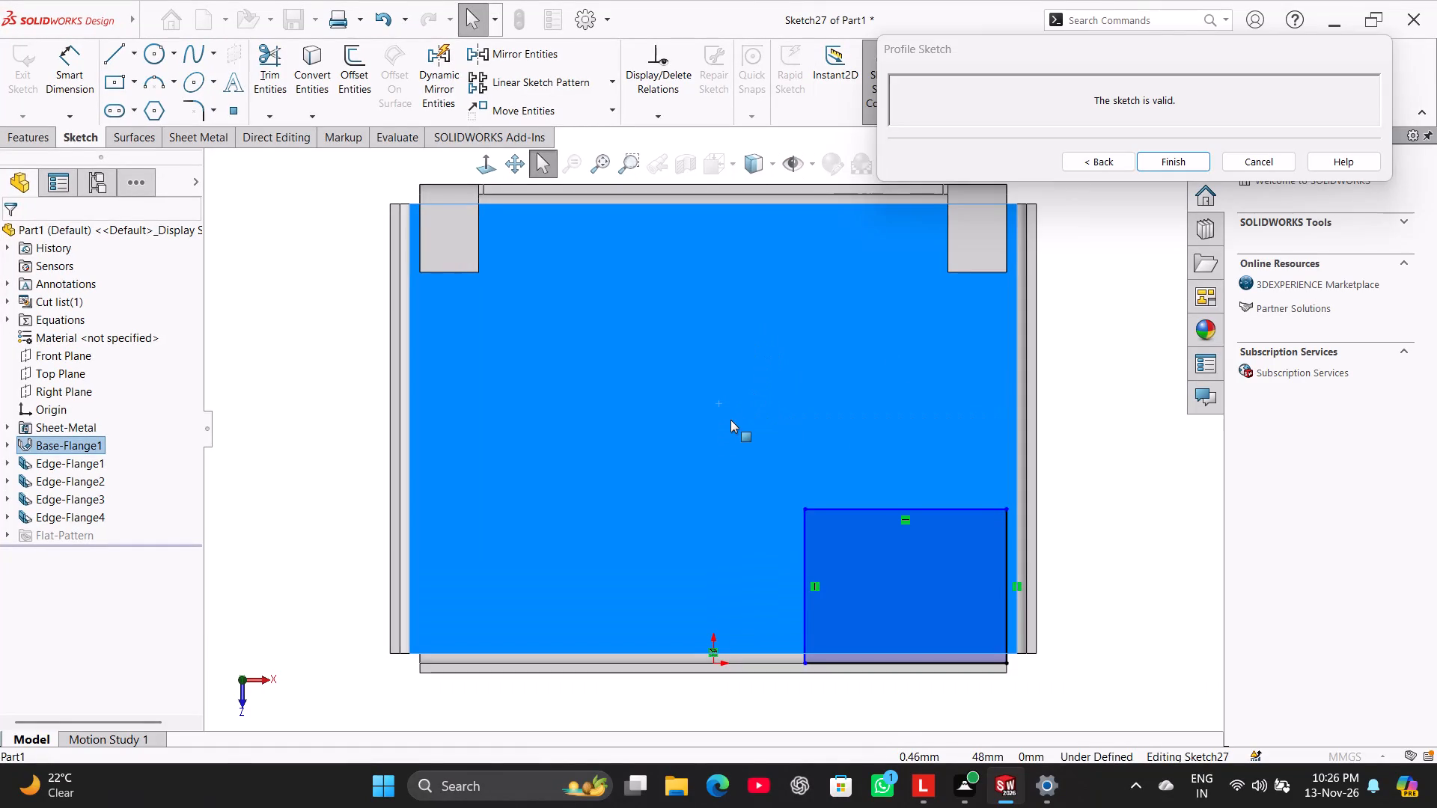
Dimension the flange profile's width to 12 mm and return to the edge flange settings.
{"action": "left_click", "coordinate": [78, 54]}
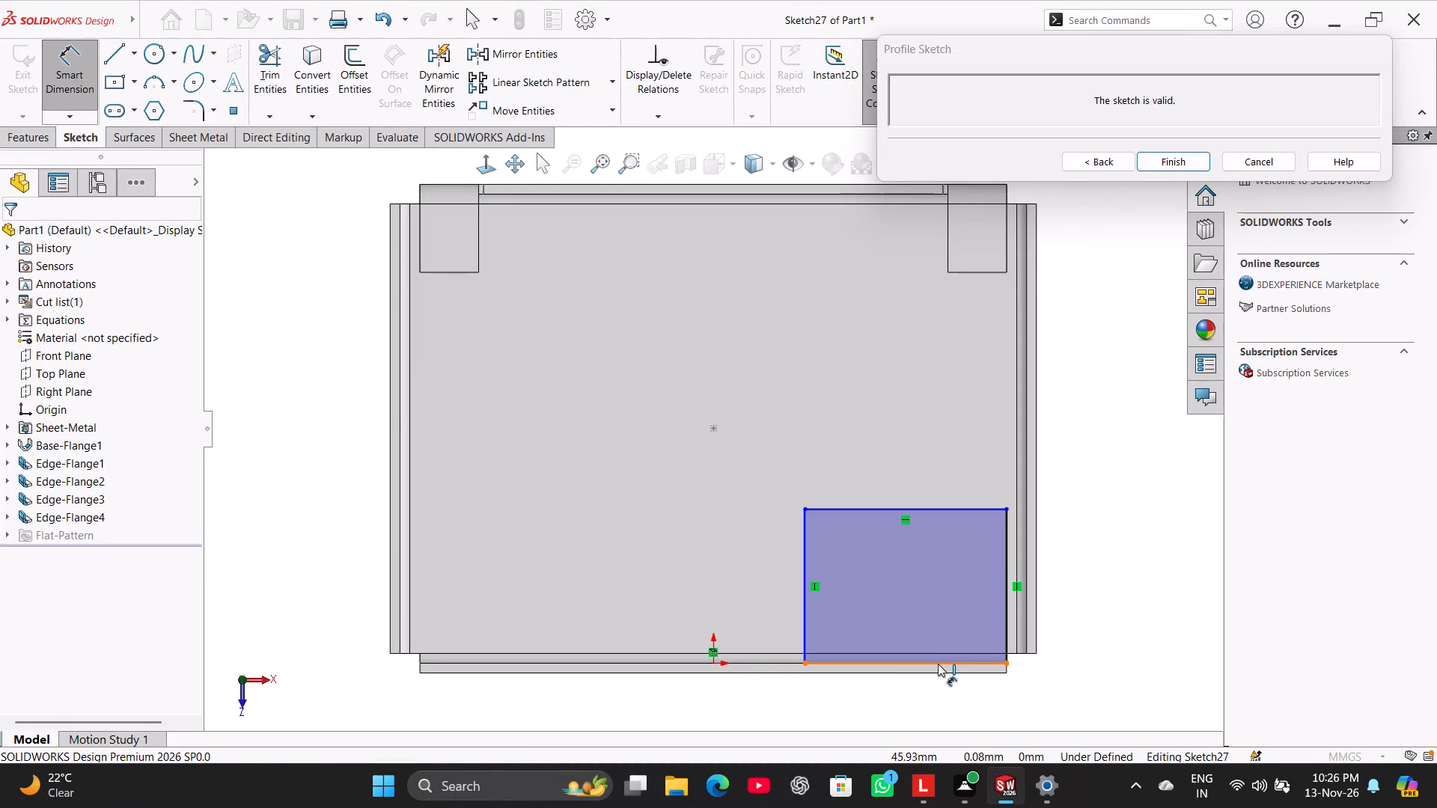
{"action": "left_click", "coordinate": [938, 664]}
{"action": "left_click", "coordinate": [923, 714]}
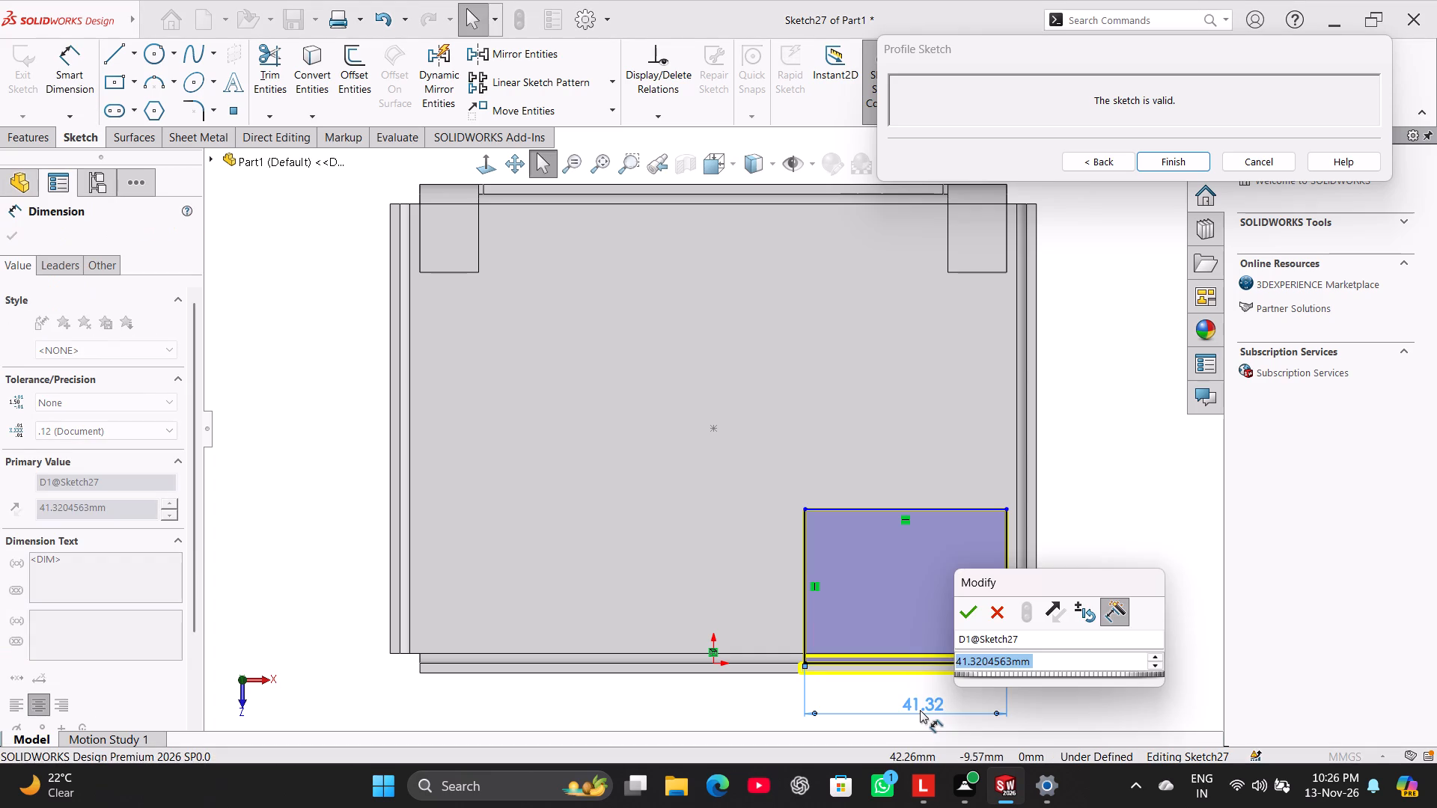
{"action": "type", "text": "12"}
{"action": "key", "text": "Return"}
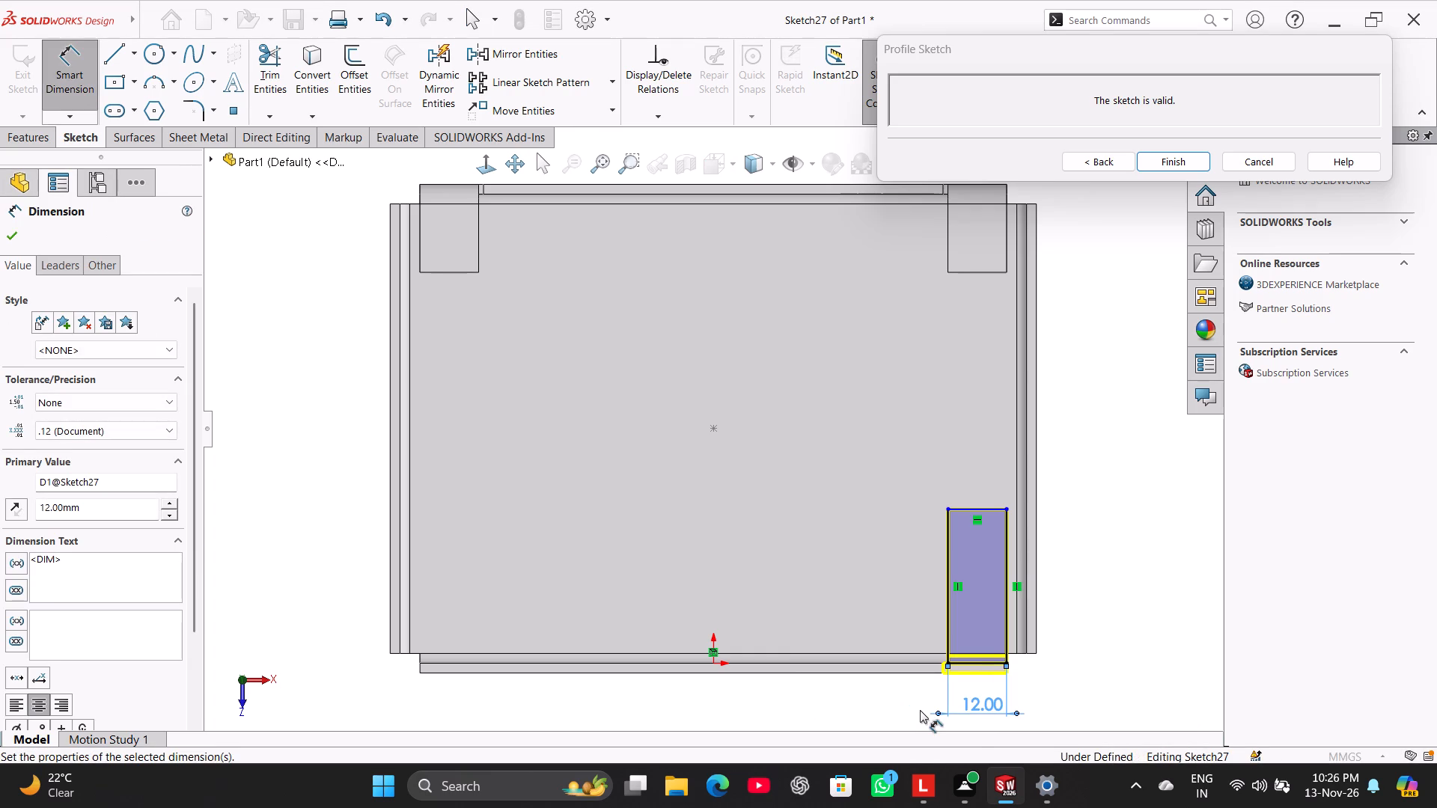
{"action": "left_click", "coordinate": [1115, 572]}
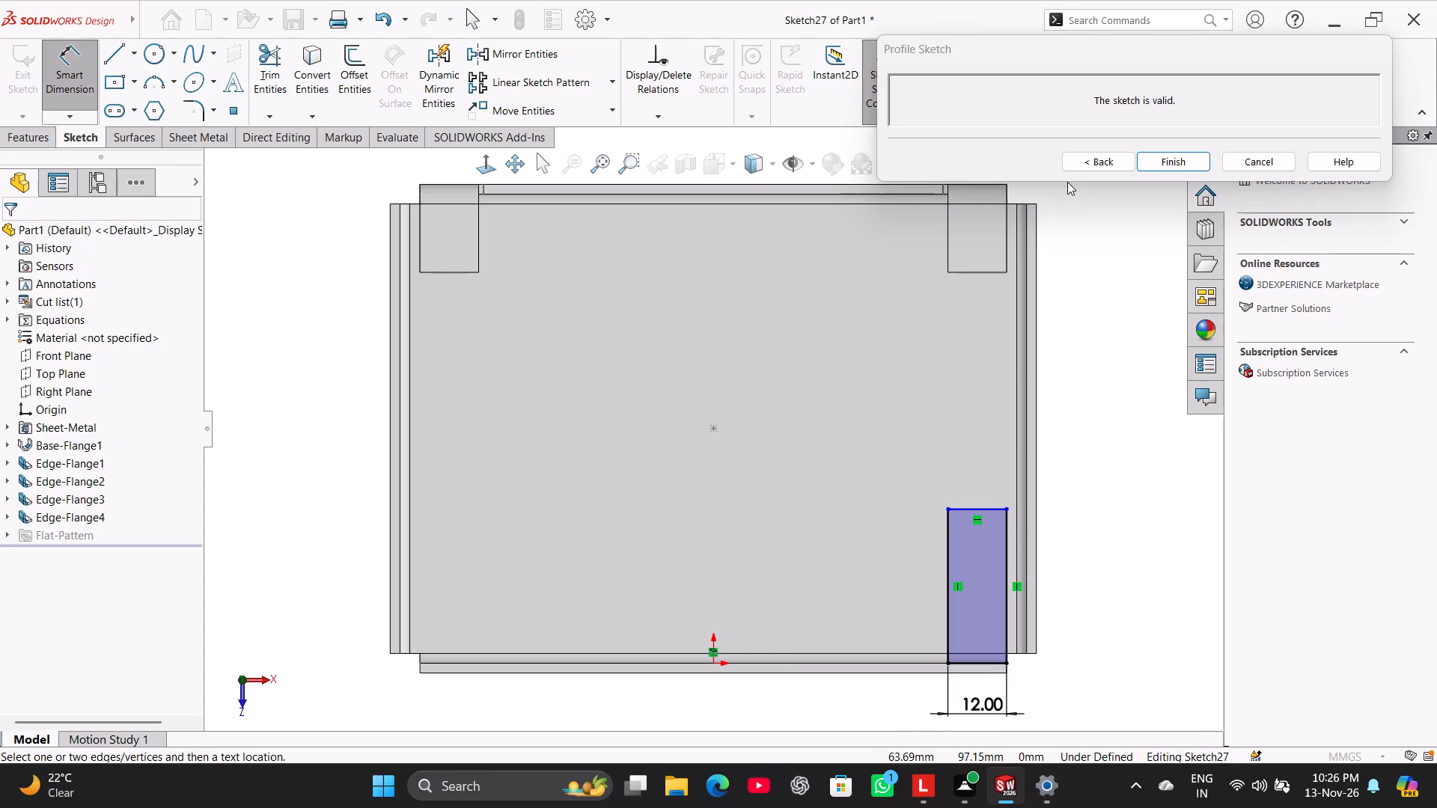
{"action": "left_click", "coordinate": [1111, 164]}
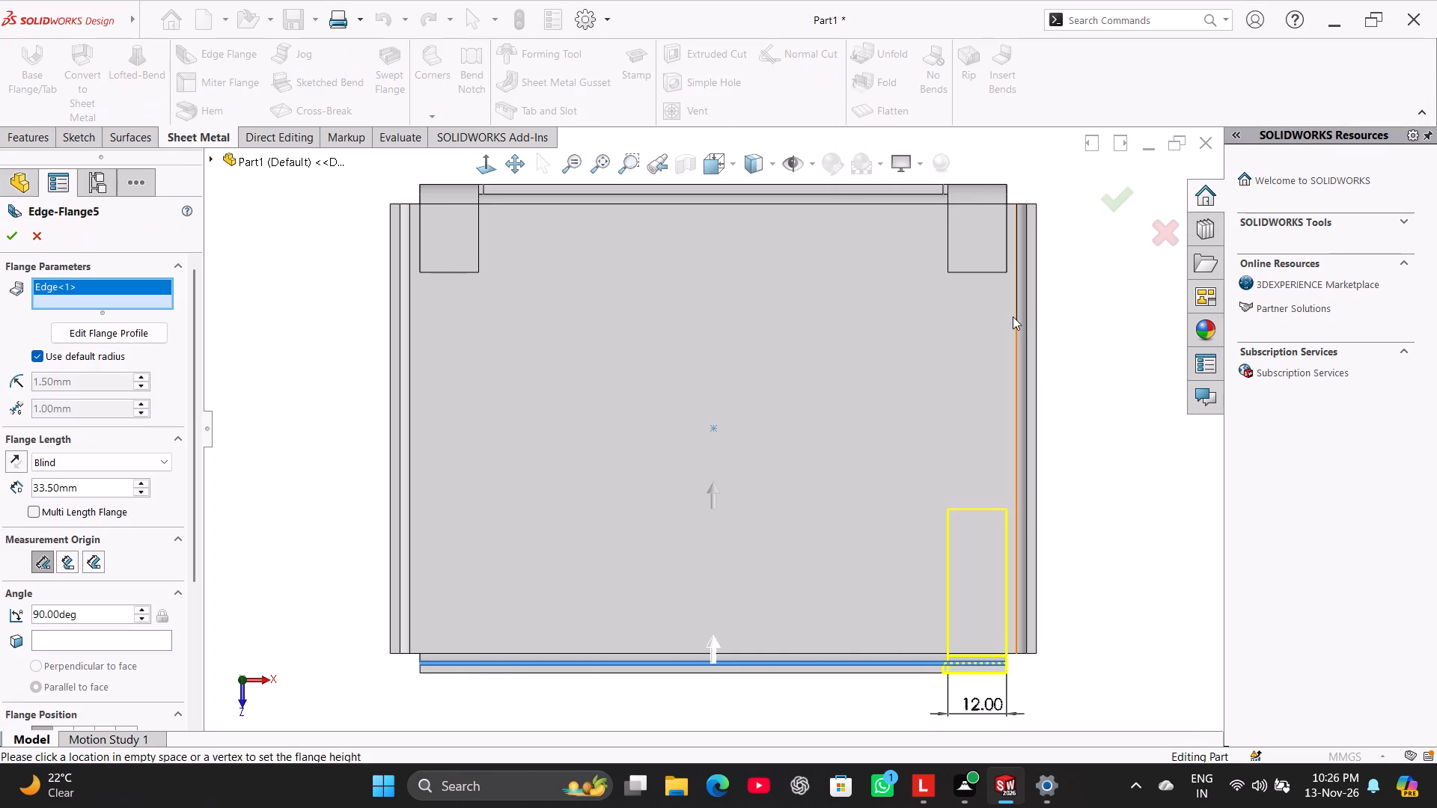
Override the third tab's default bend radius with 2 mm, set its flange length to 18 mm, and complete the edge flange.
{"action": "left_click", "coordinate": [36, 355]}
{"action": "double_click", "coordinate": [82, 382]}
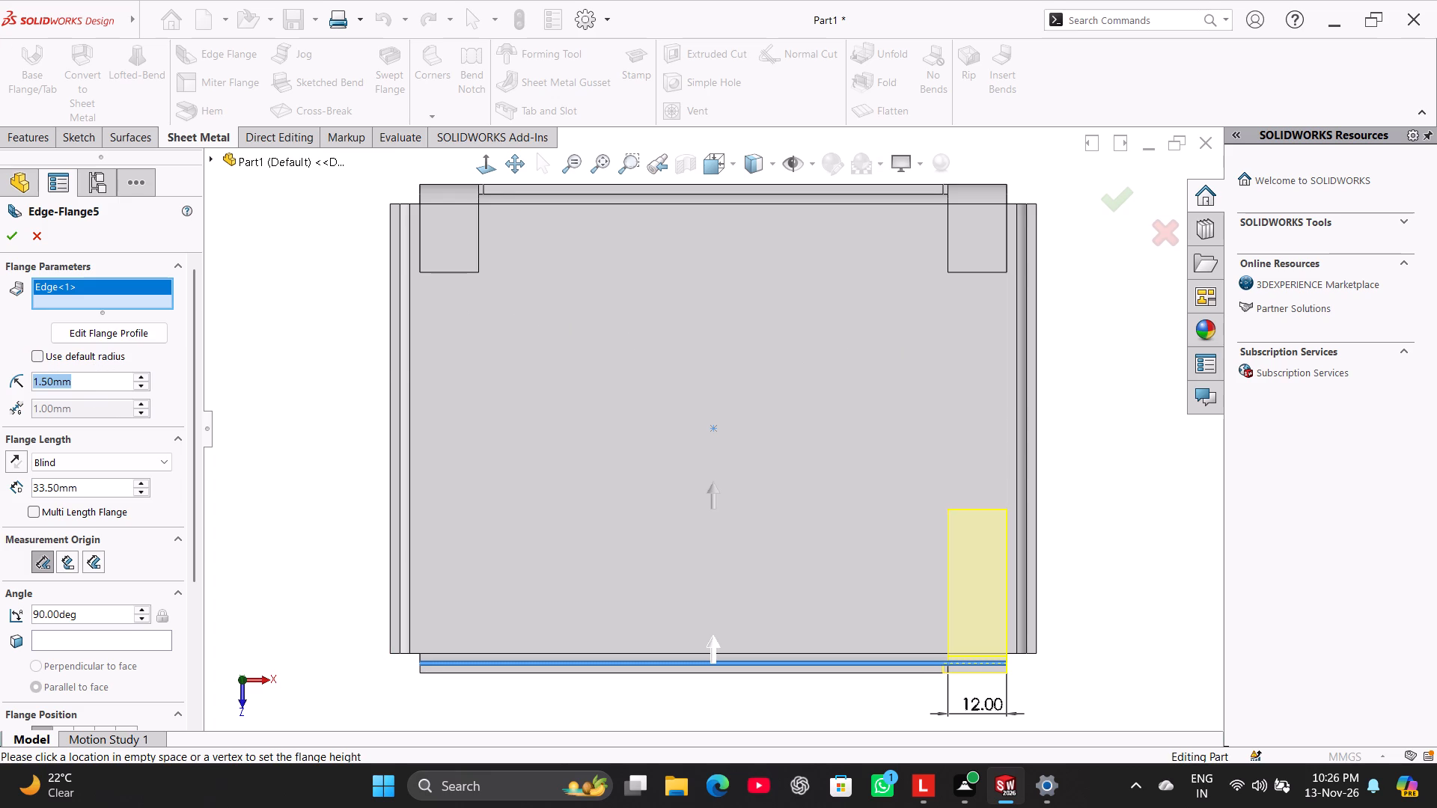
{"action": "key", "text": "2"}
{"action": "key", "text": "Return"}
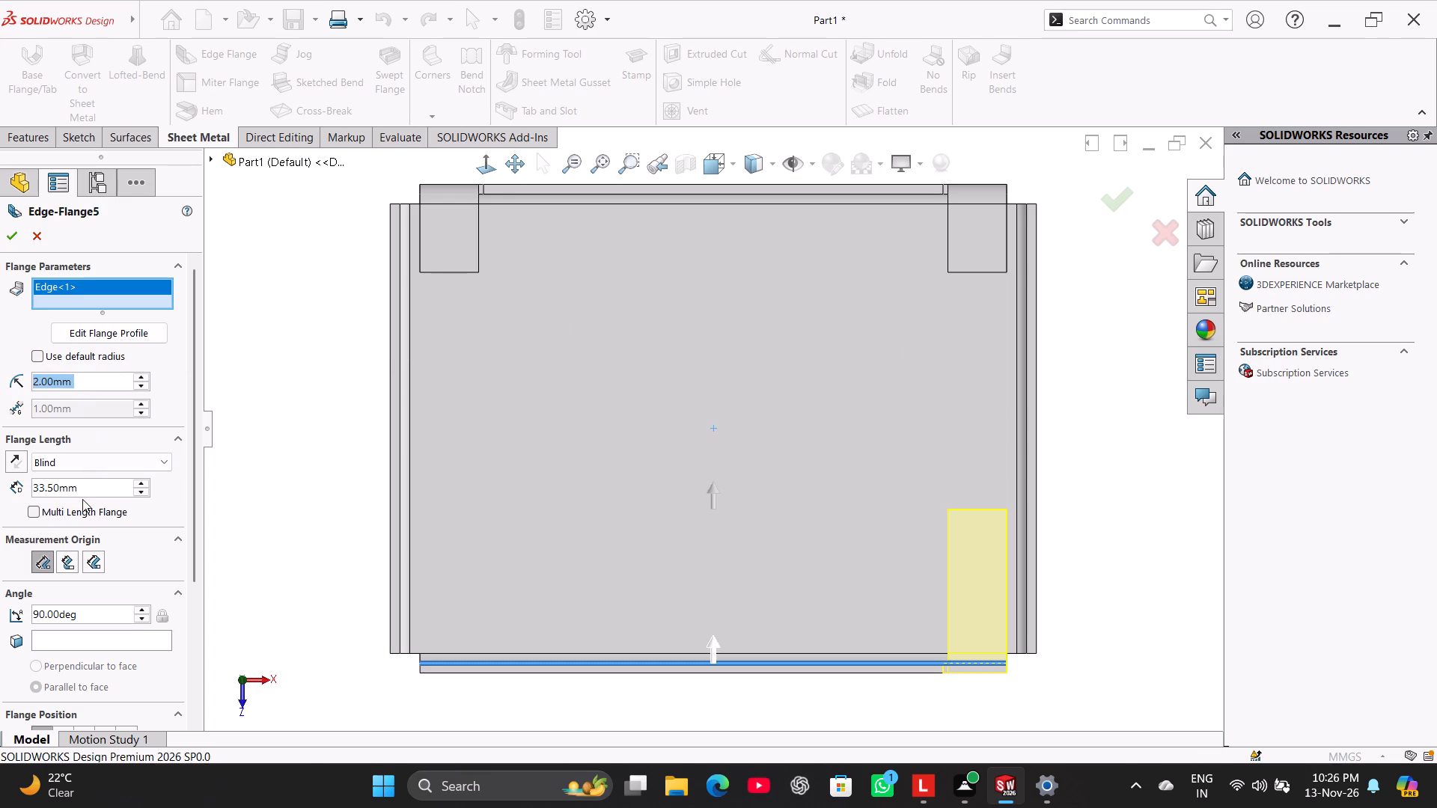
{"action": "double_click", "coordinate": [86, 492]}
{"action": "type", "text": "18"}
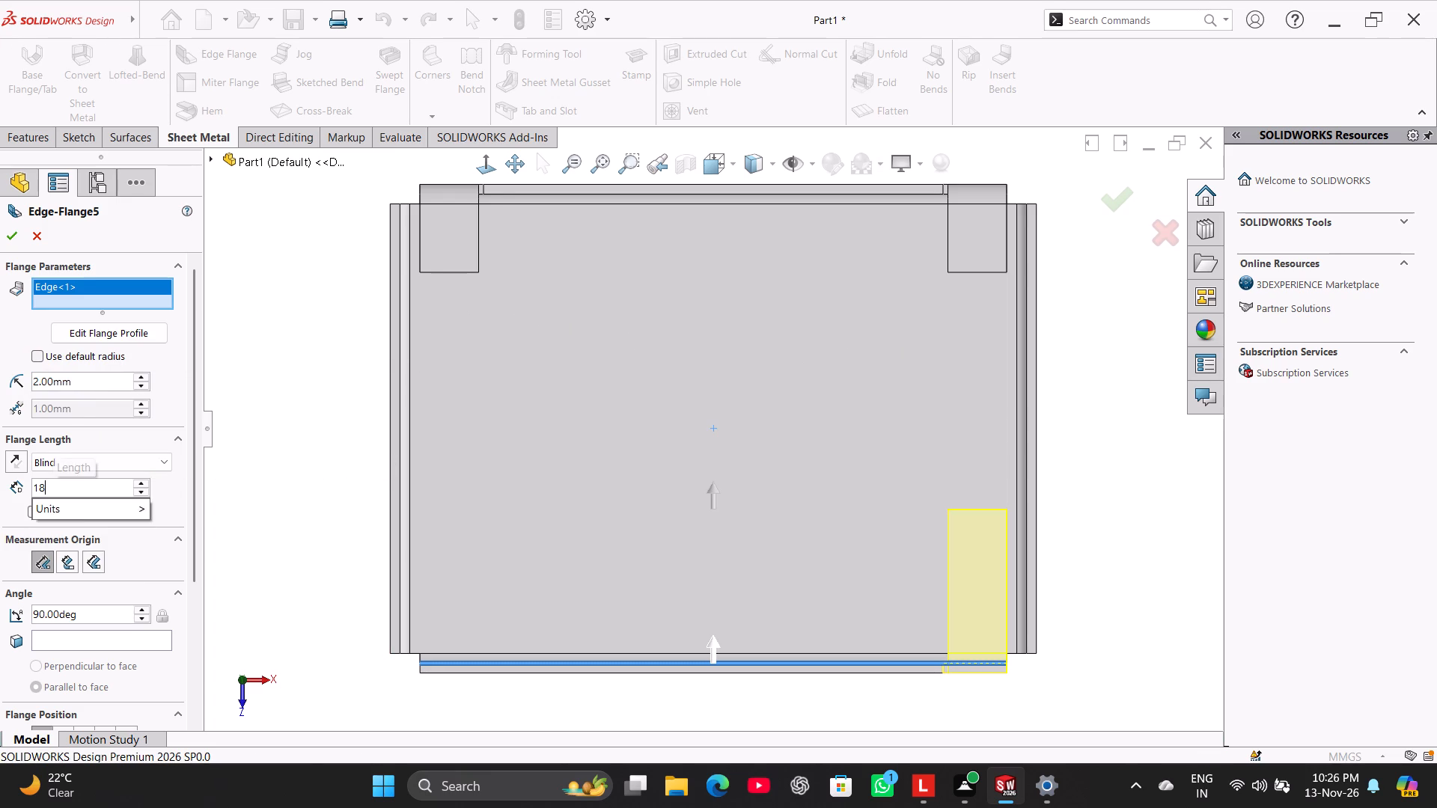
{"action": "key", "text": "Return"}
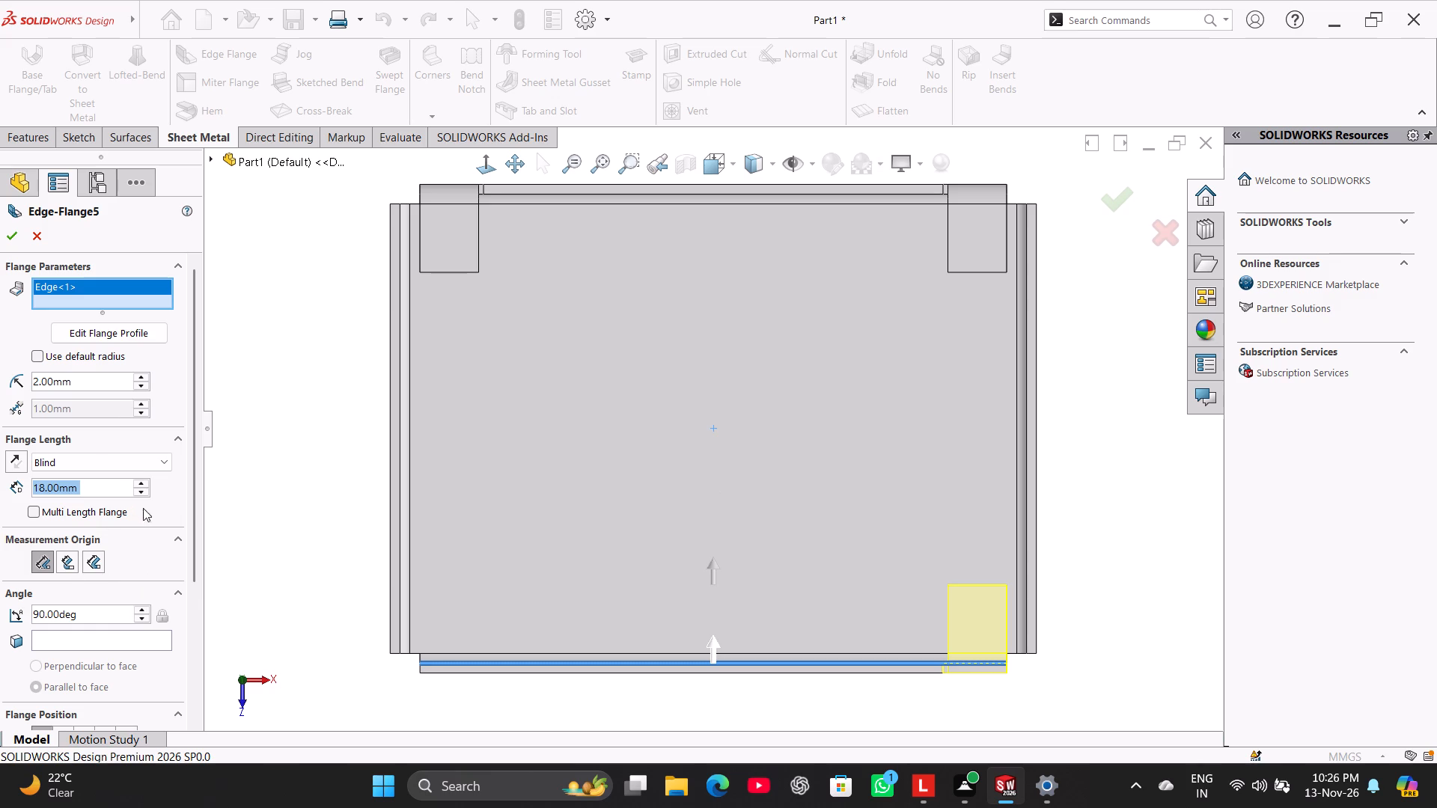
{"action": "left_click_drag", "start_coordinate": [201, 539], "coordinate": [196, 594]}
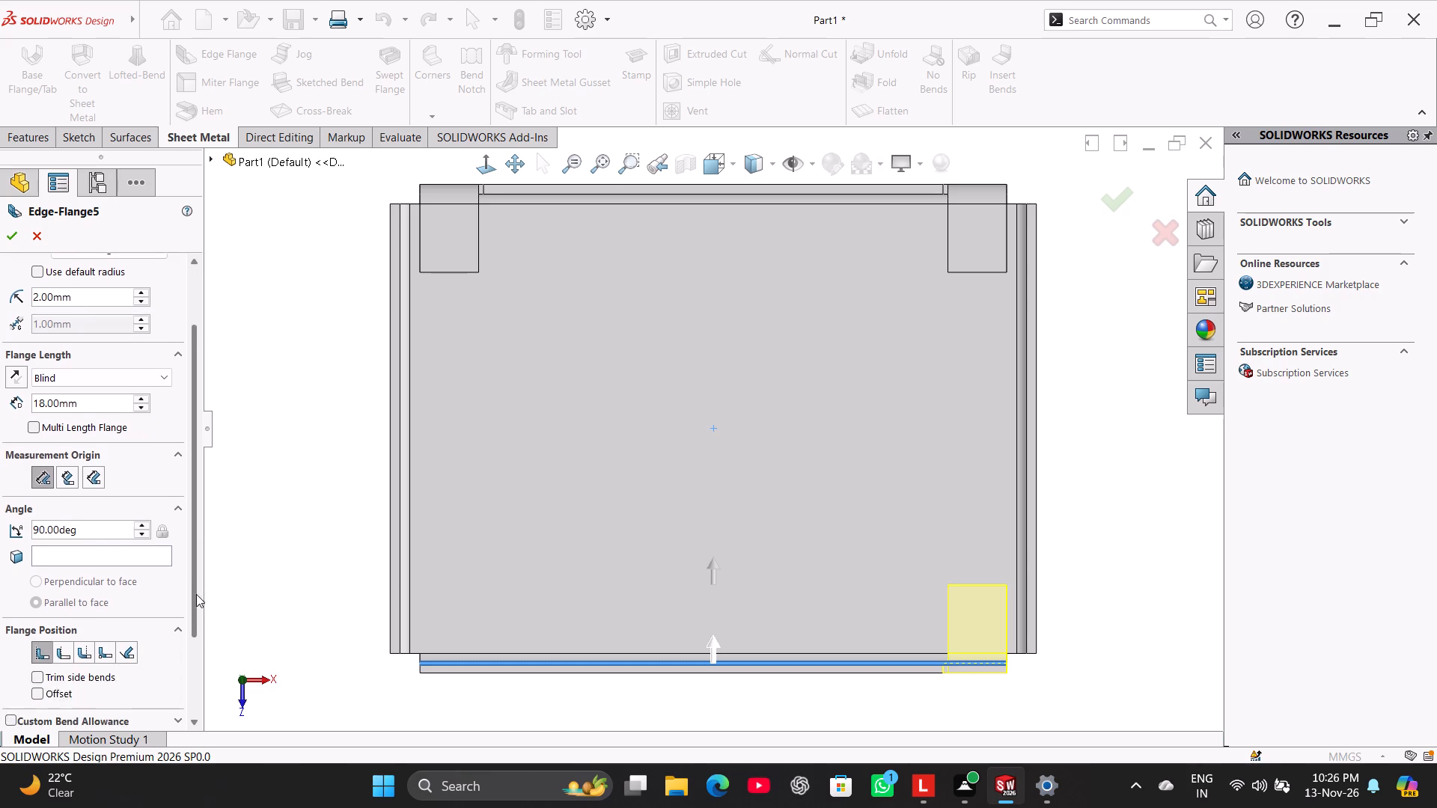
{"action": "left_click_drag", "start_coordinate": [196, 594], "coordinate": [161, 731]}
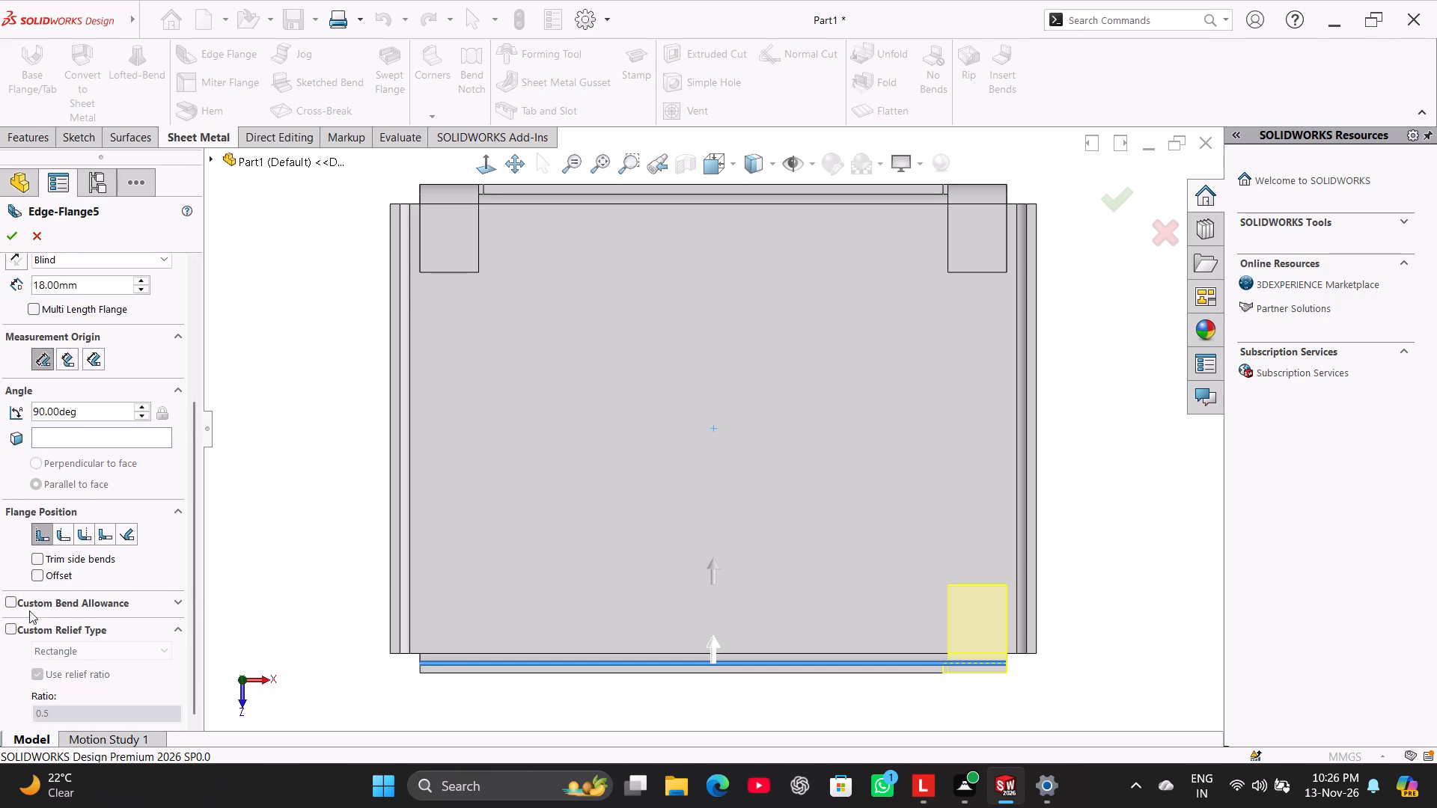
{"action": "left_click", "coordinate": [11, 243]}
{"action": "left_click", "coordinate": [265, 353]}
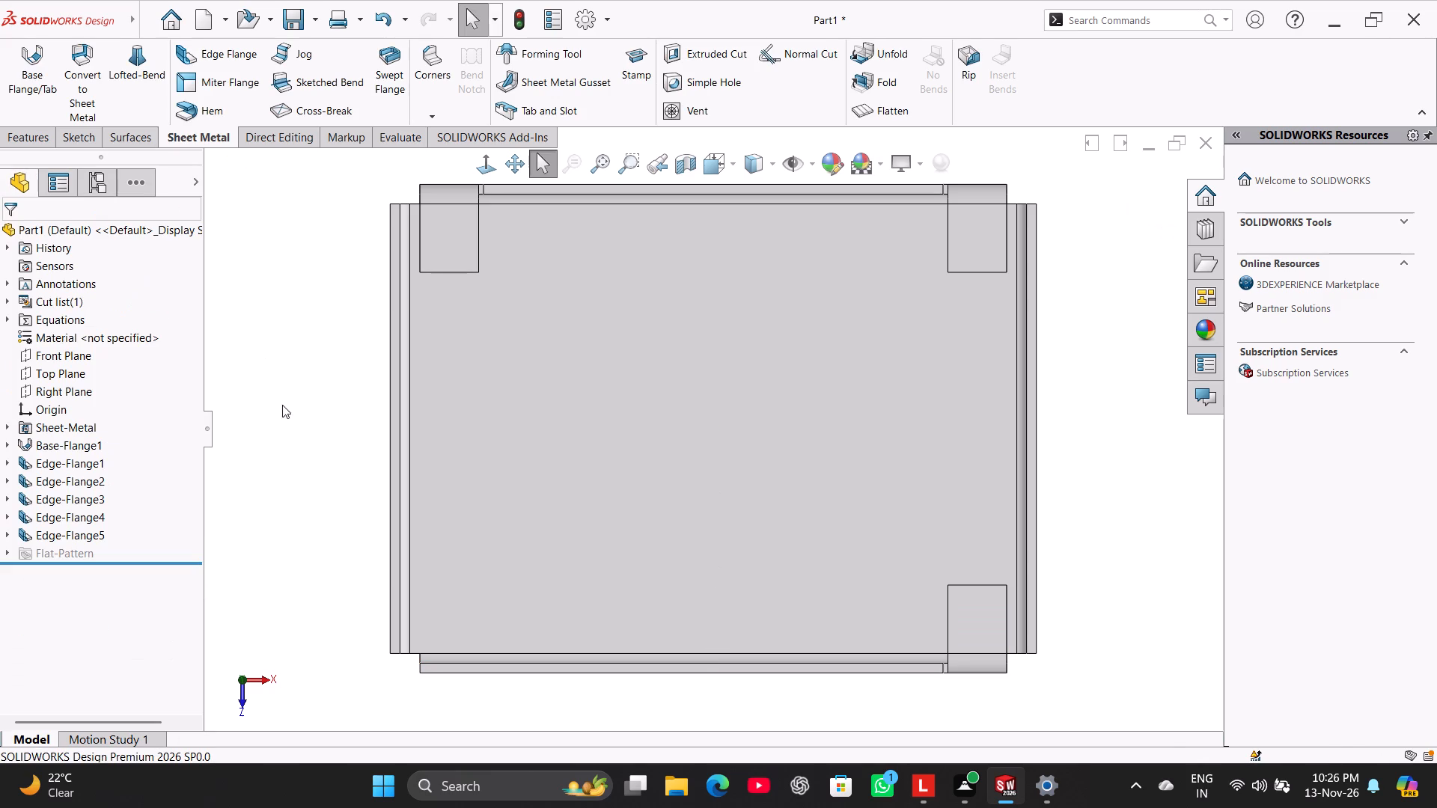
Start another edge flange on the remaining top edge of the same long wall, pointing into the box.
{"action": "middle_click_drag", "start_coordinate": [289, 417], "coordinate": [283, 300]}
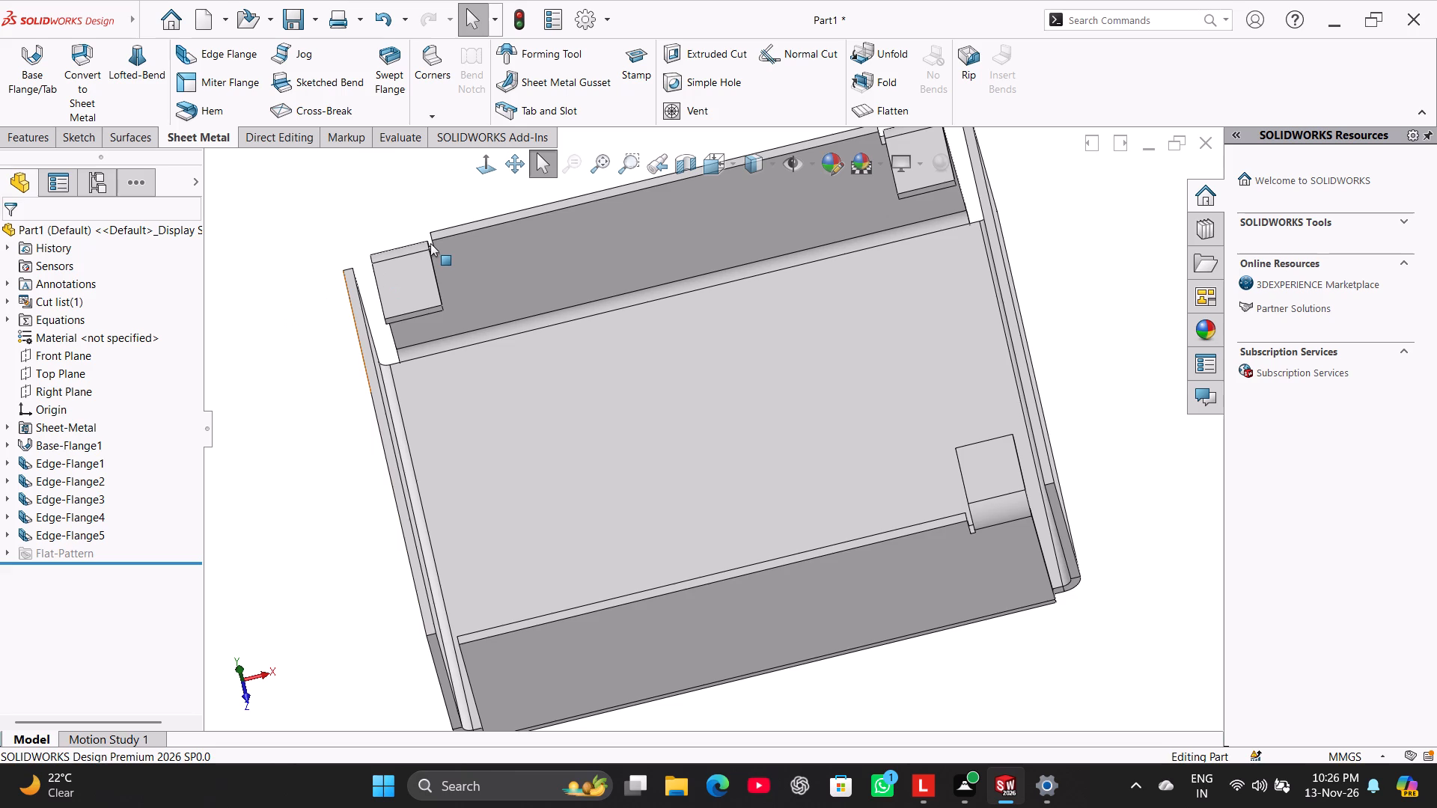
{"action": "left_click", "coordinate": [249, 55]}
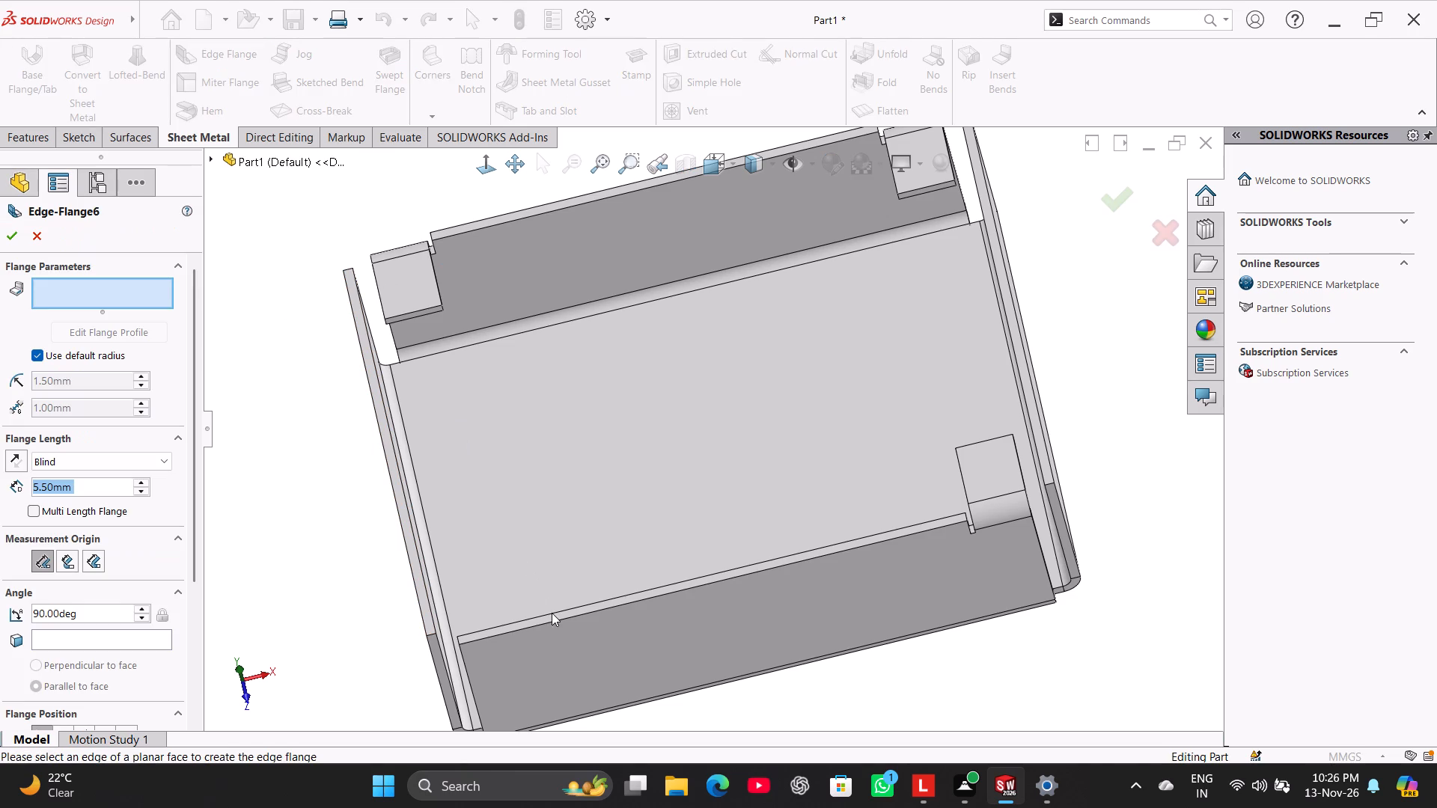
{"action": "middle_click_drag", "start_coordinate": [266, 378], "coordinate": [314, 458]}
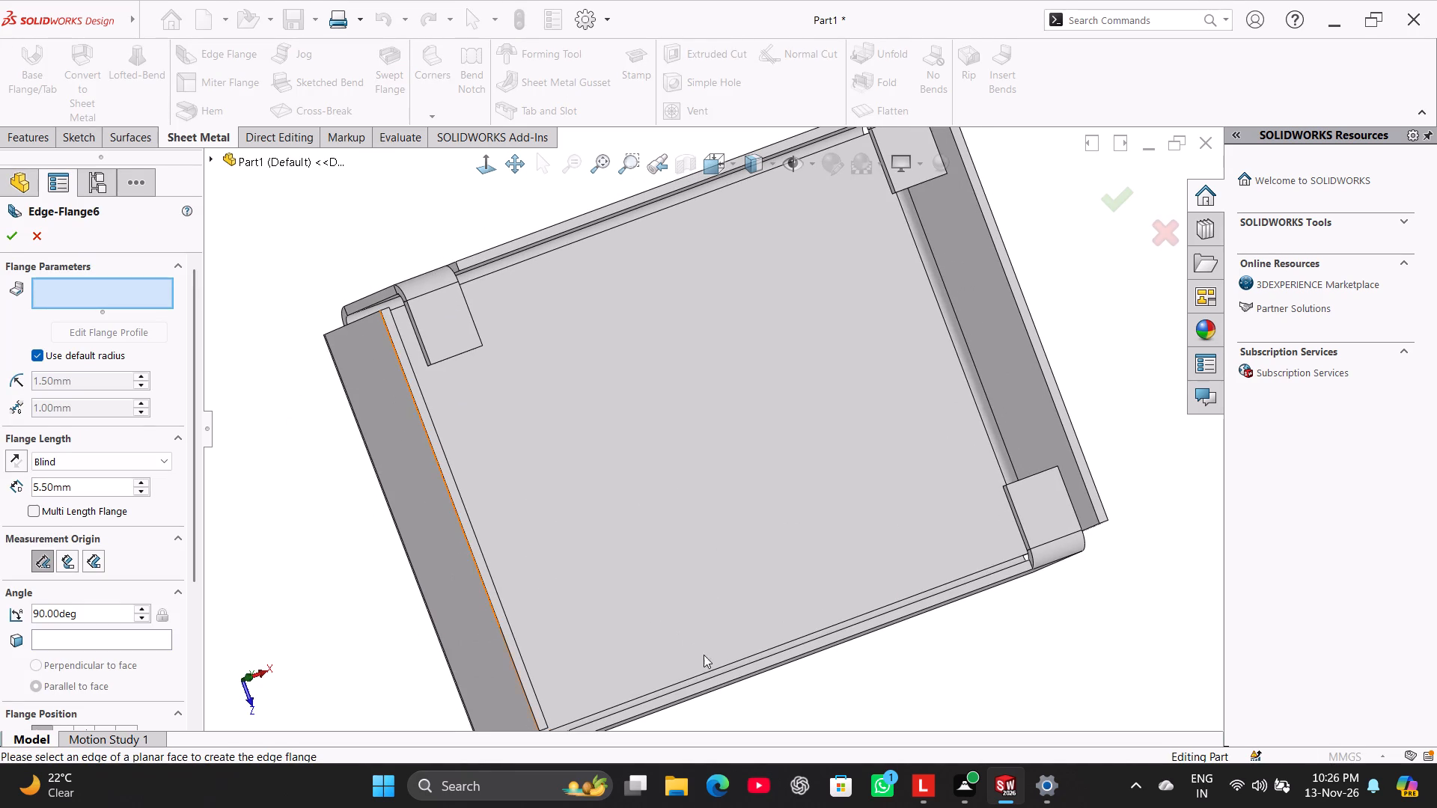
{"action": "left_click", "coordinate": [724, 673]}
{"action": "left_click", "coordinate": [665, 543]}
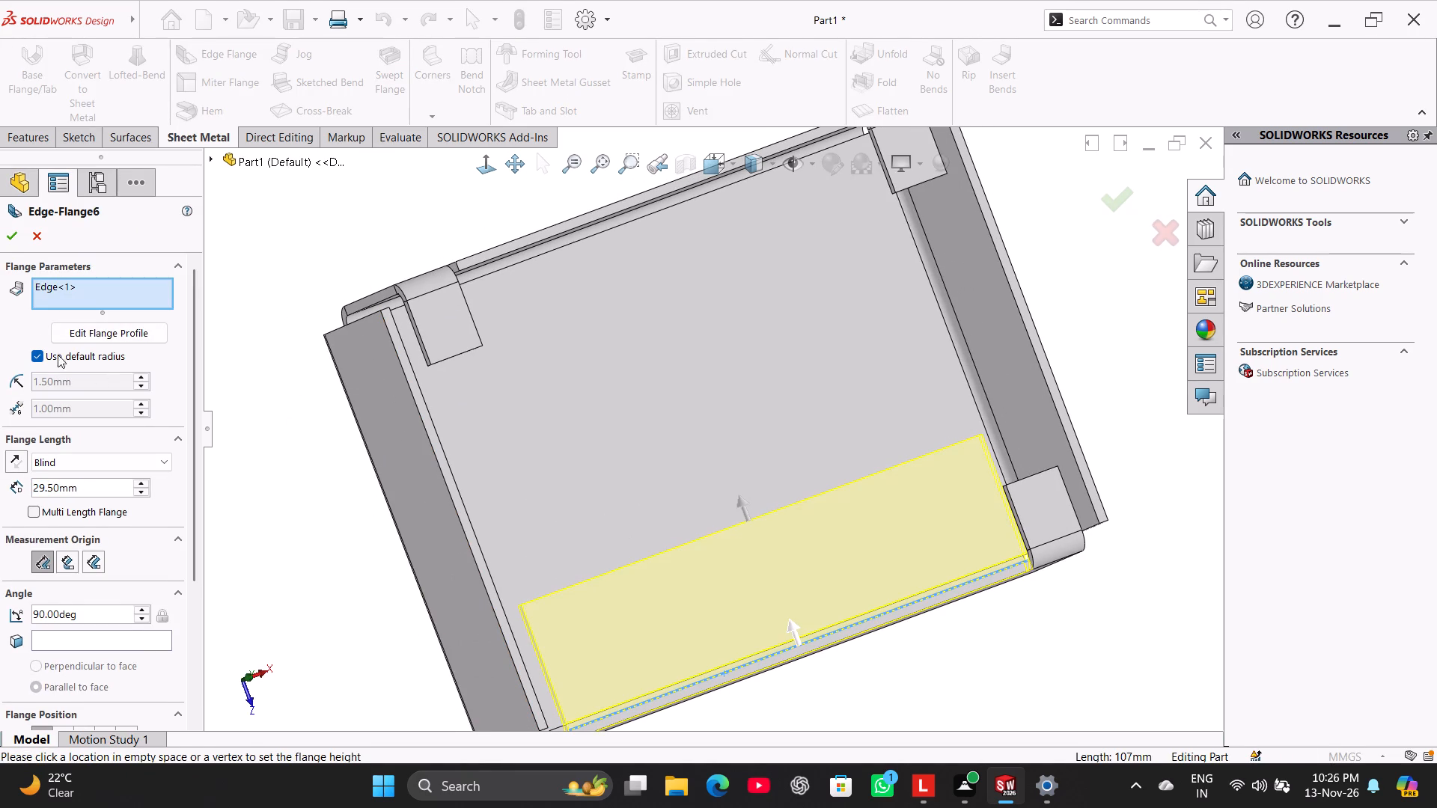
Edit the flange profile, narrowing it toward the wall end opposite the third tab and dimensioning its width to 18 mm.
{"action": "left_click", "coordinate": [86, 328]}
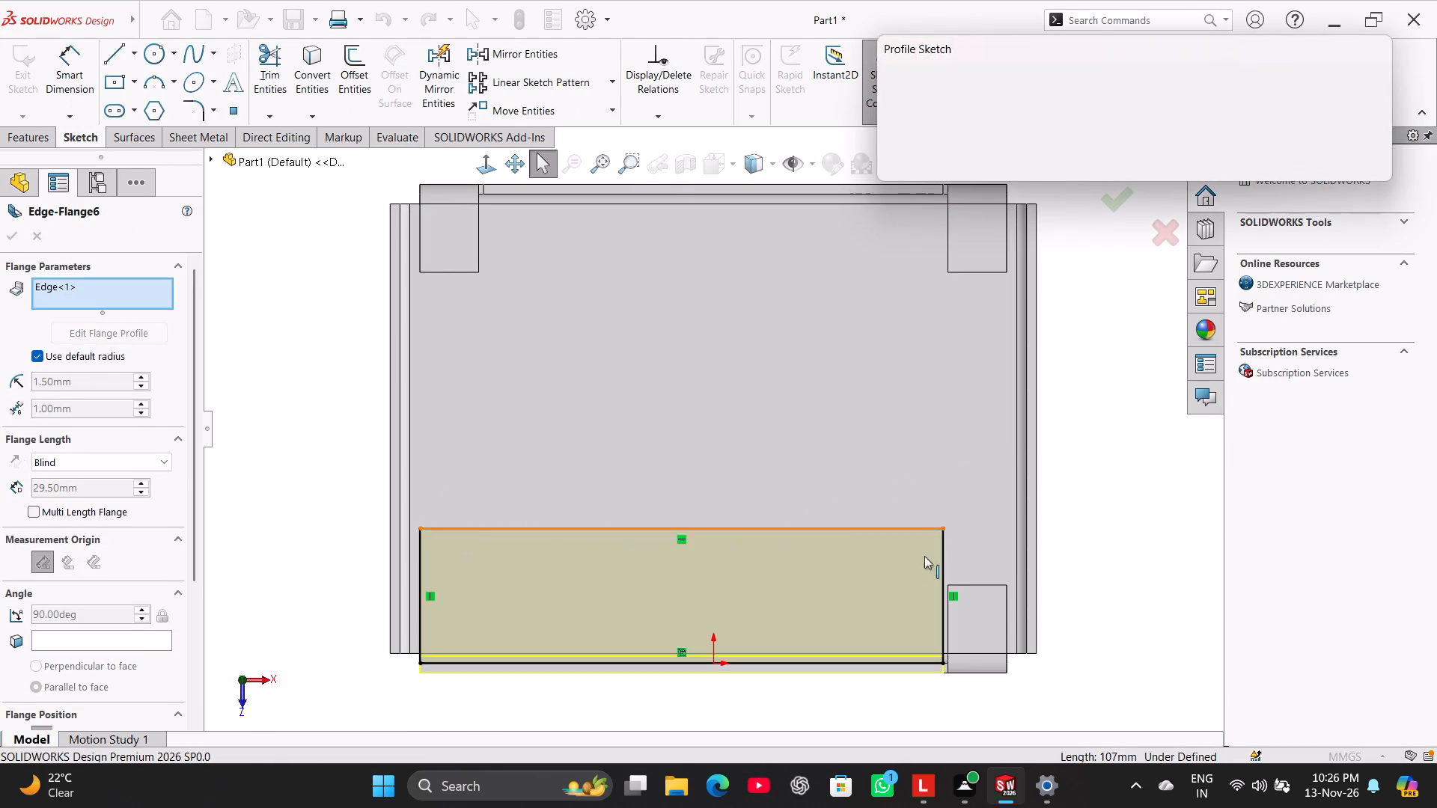
{"action": "left_click_drag", "start_coordinate": [943, 564], "coordinate": [529, 564]}
{"action": "left_click", "coordinate": [79, 61]}
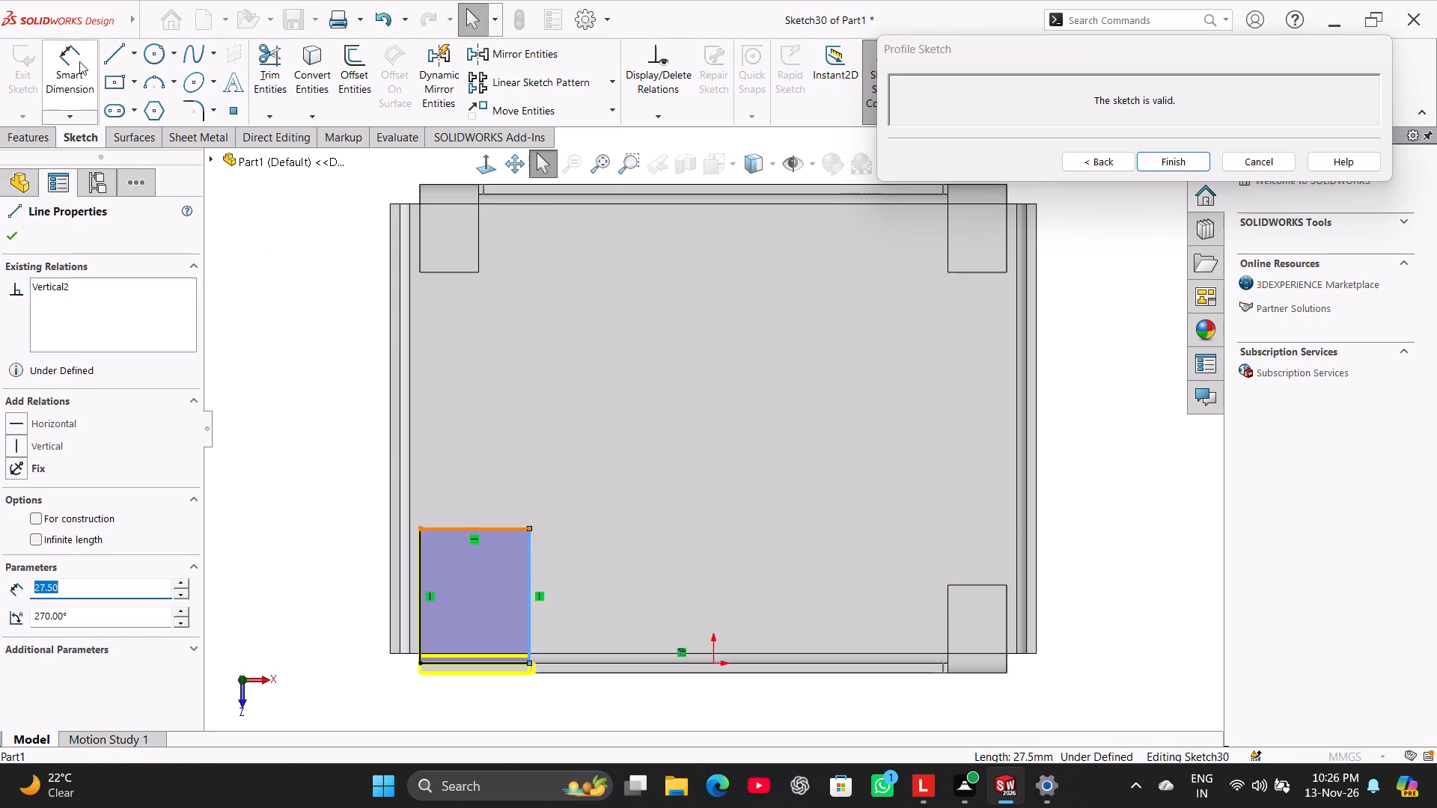
{"action": "left_click", "coordinate": [503, 664]}
{"action": "left_click", "coordinate": [501, 700]}
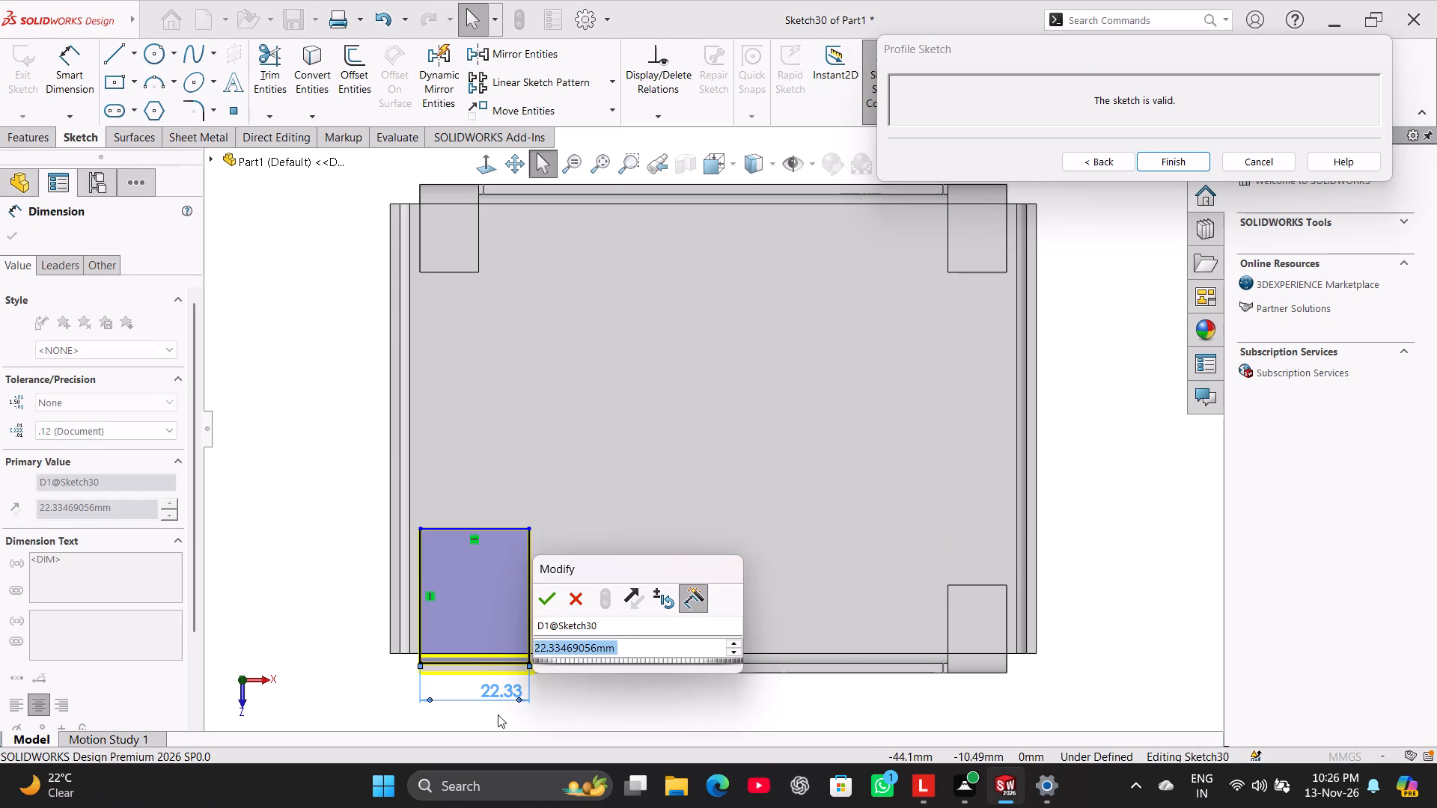
{"action": "type", "text": "18"}
{"action": "key", "text": "Return"}
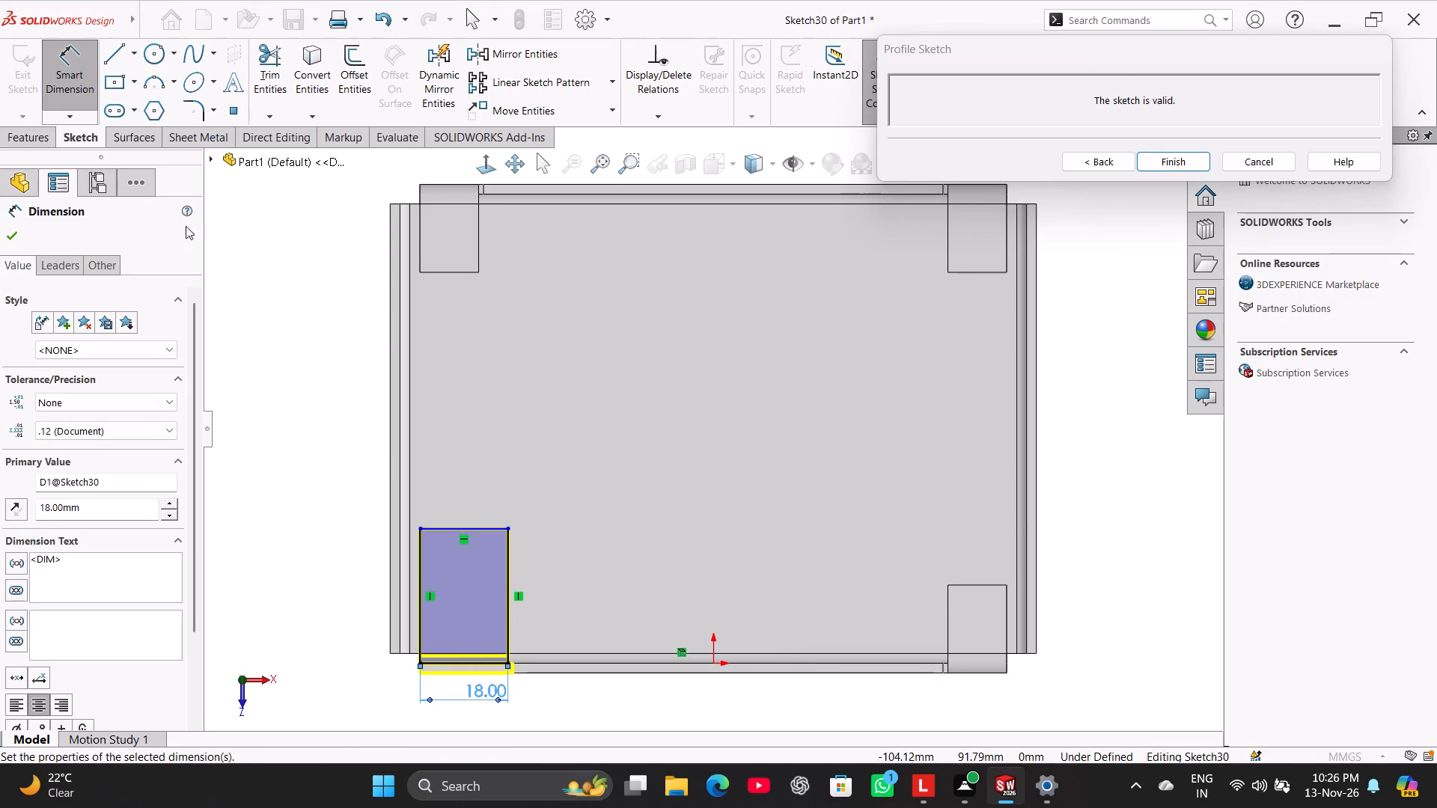
{"action": "left_click", "coordinate": [1109, 161]}
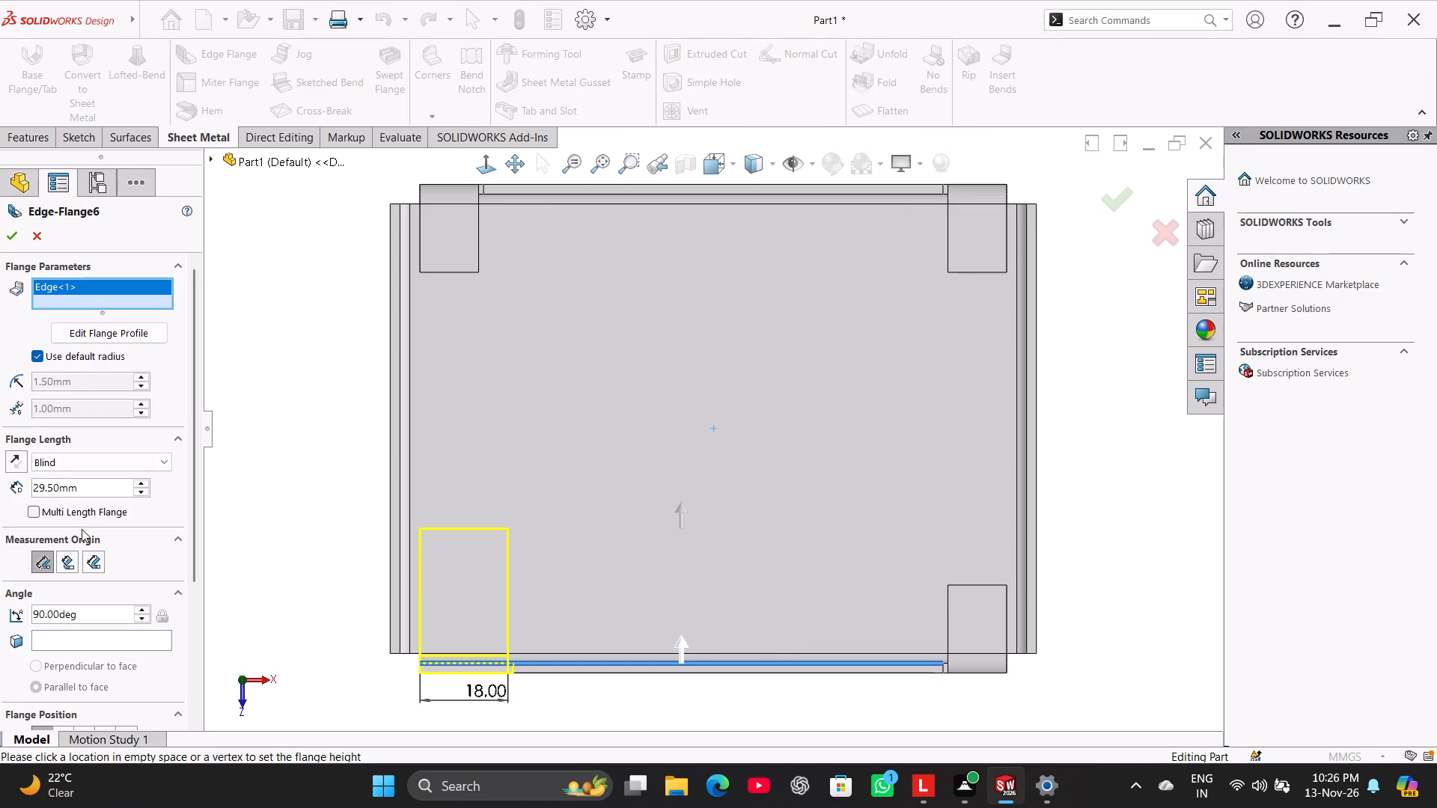
Override the fourth tab's default bend radius with 2 mm, set its flange length to 18 mm, and complete the edge flange.
{"action": "left_click", "coordinate": [31, 357]}
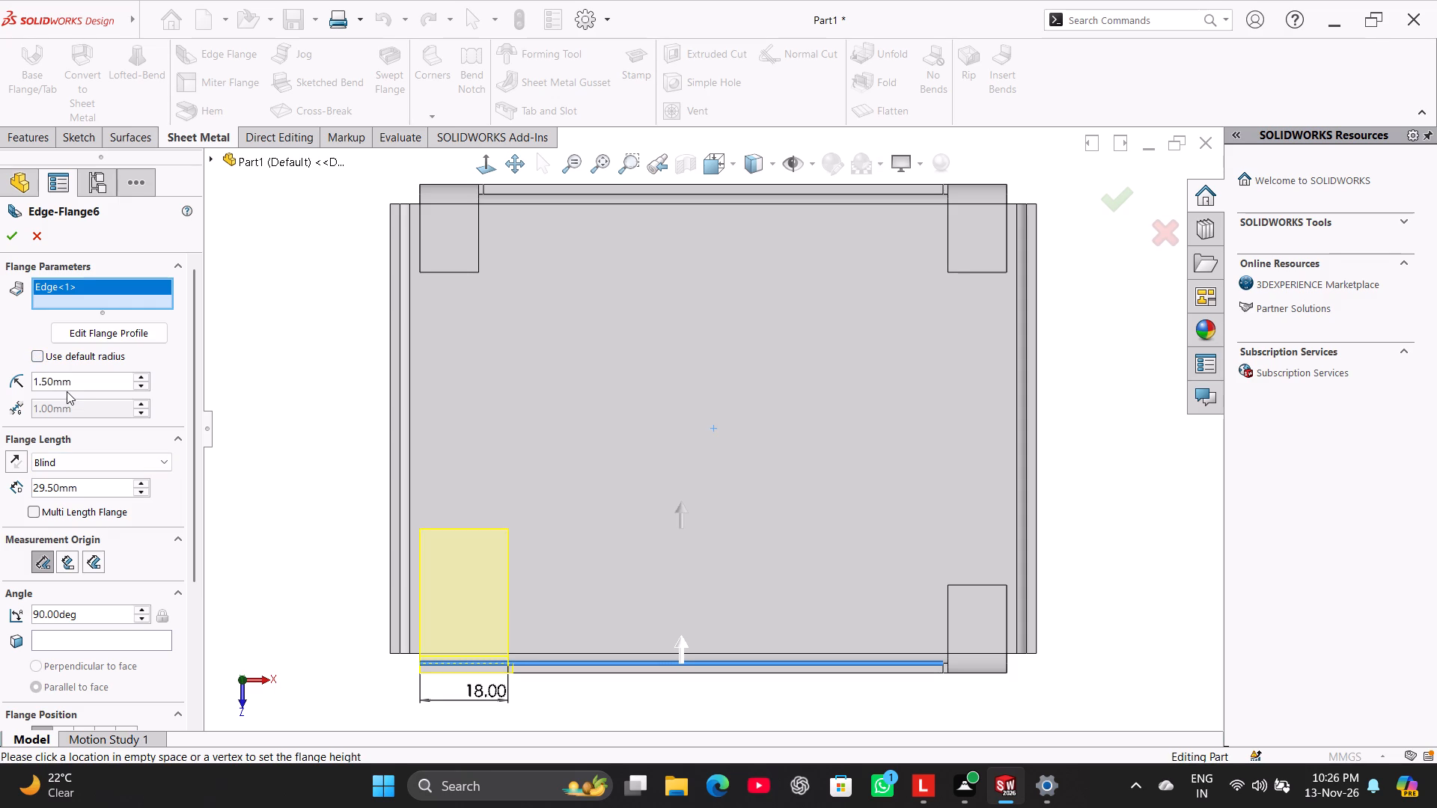
{"action": "double_click", "coordinate": [75, 385]}
{"action": "key", "text": "2"}
{"action": "key", "text": "Return"}
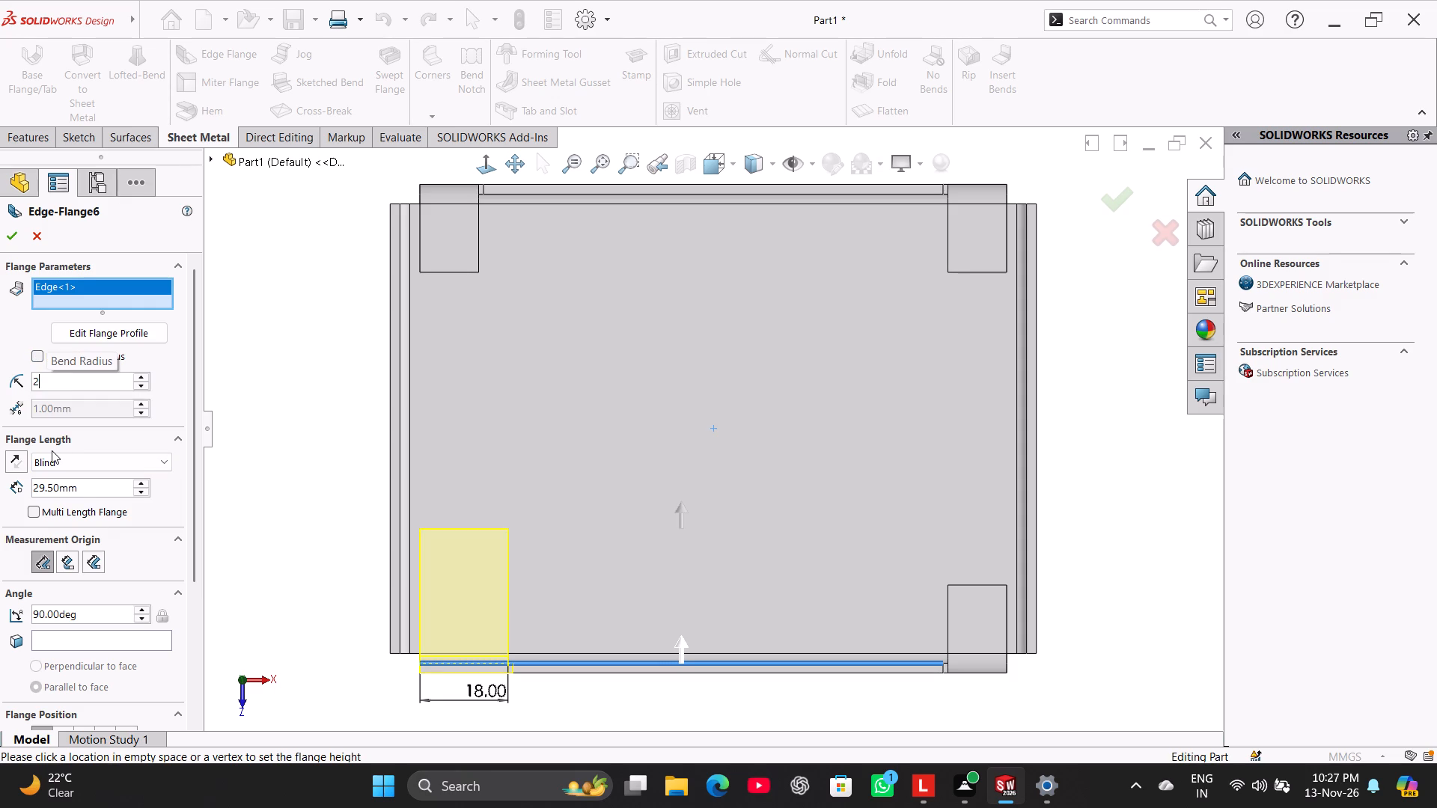
{"action": "left_click", "coordinate": [82, 497]}
{"action": "double_click", "coordinate": [82, 490]}
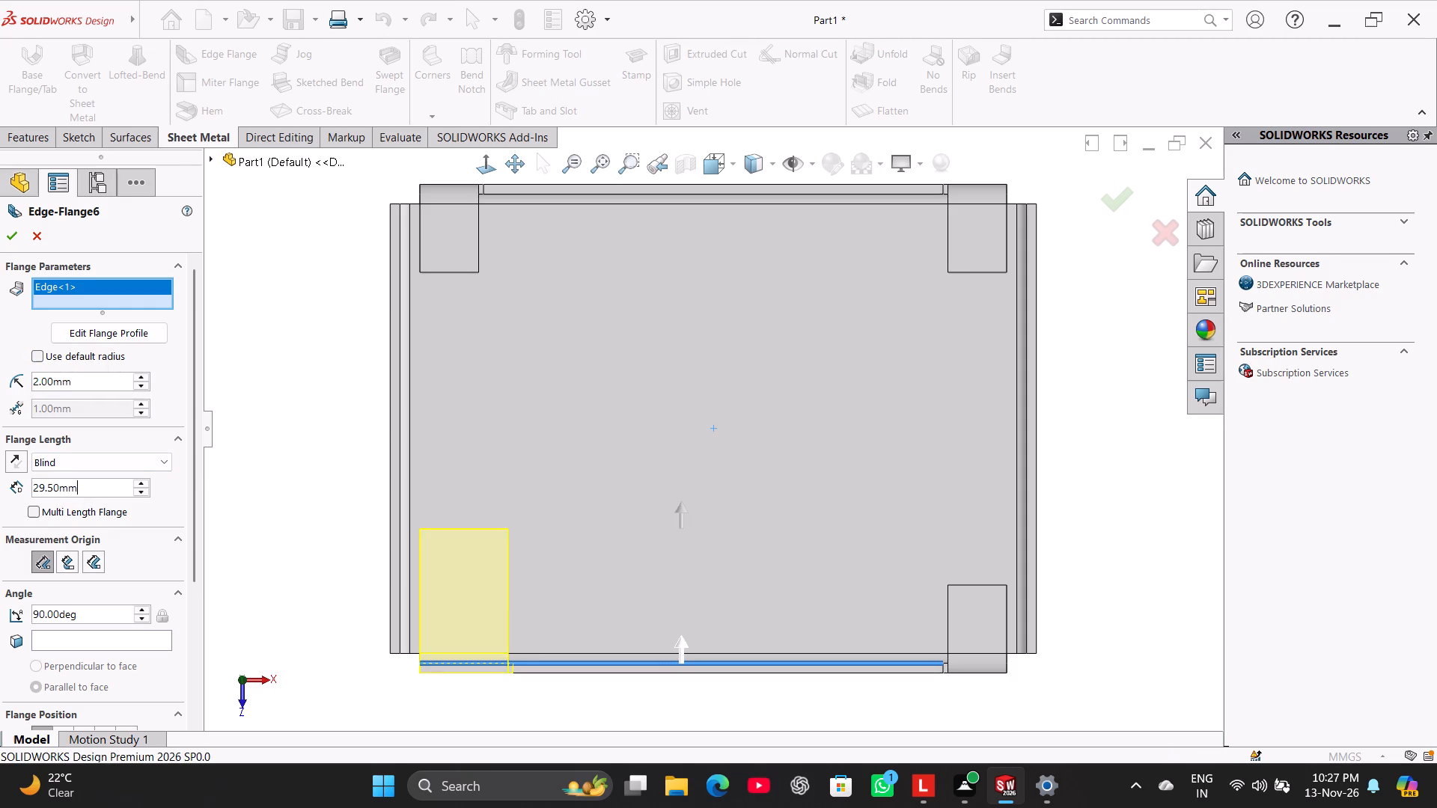
{"action": "type", "text": "18"}
{"action": "key", "text": "Return"}
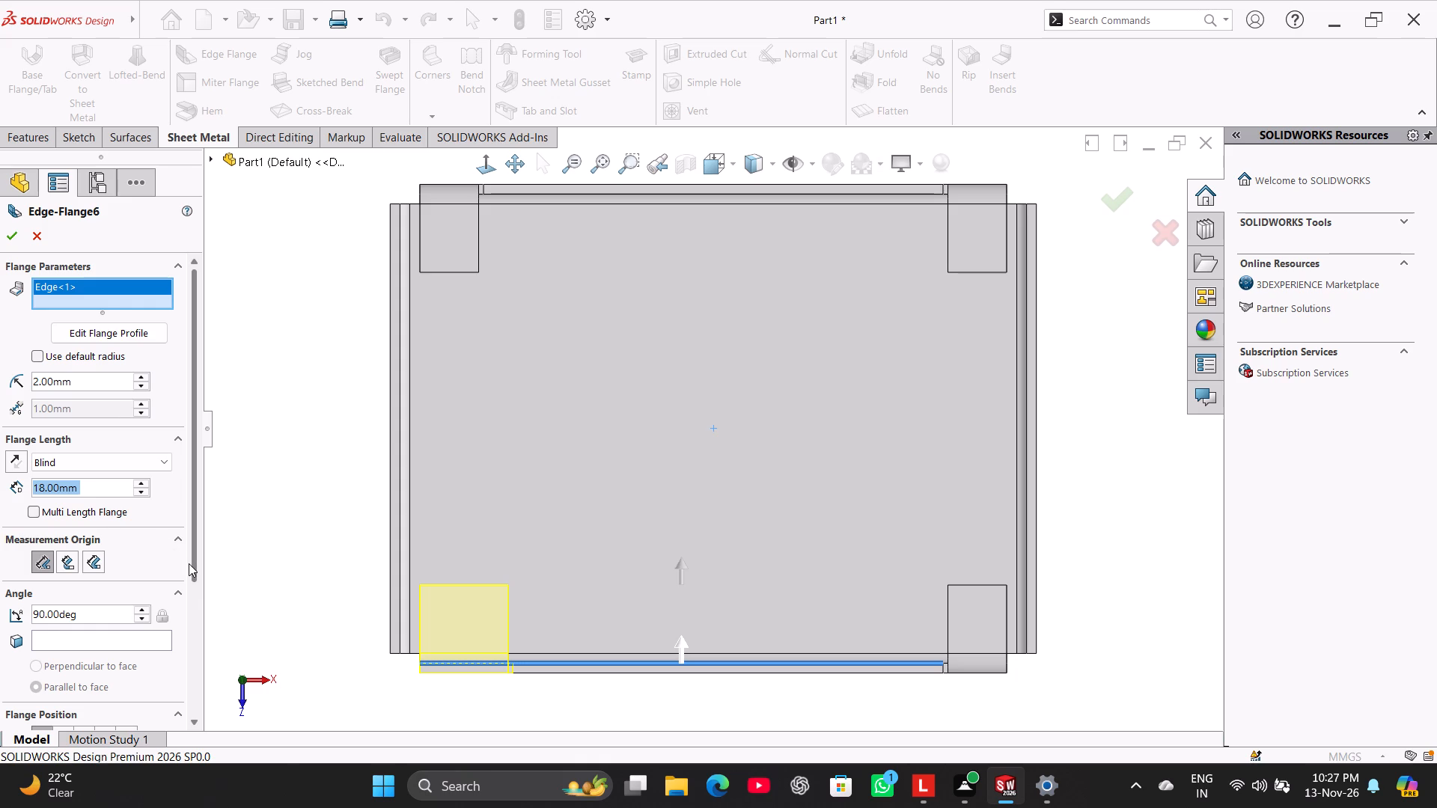
{"action": "left_click_drag", "start_coordinate": [189, 563], "coordinate": [199, 718]}
{"action": "left_click", "coordinate": [13, 234]}
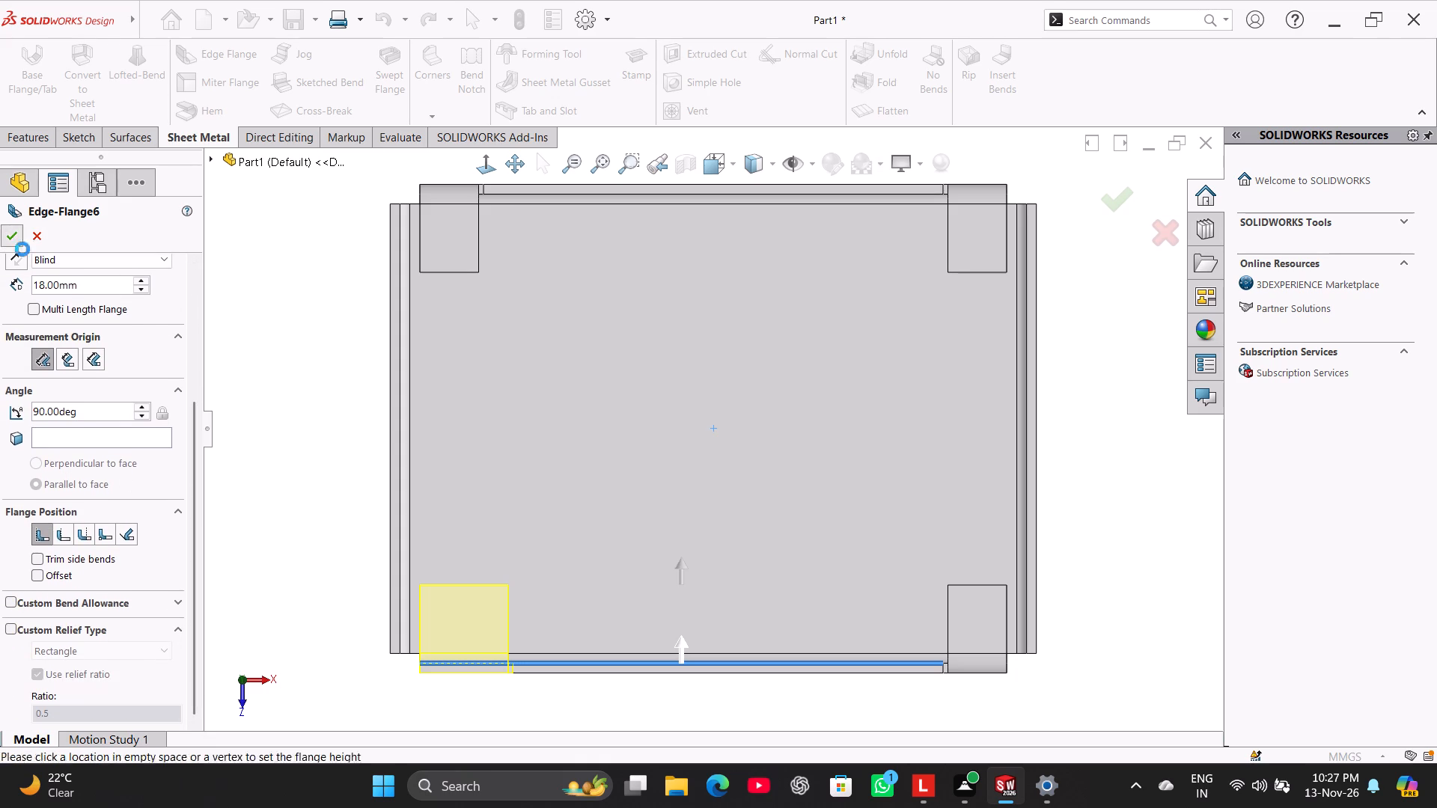
{"action": "left_click", "coordinate": [286, 368]}
Edit the fourth tab's edge flange profile, set its width to 12 mm, and complete the feature edit.
{"action": "middle_click_drag", "start_coordinate": [282, 465], "coordinate": [288, 414]}
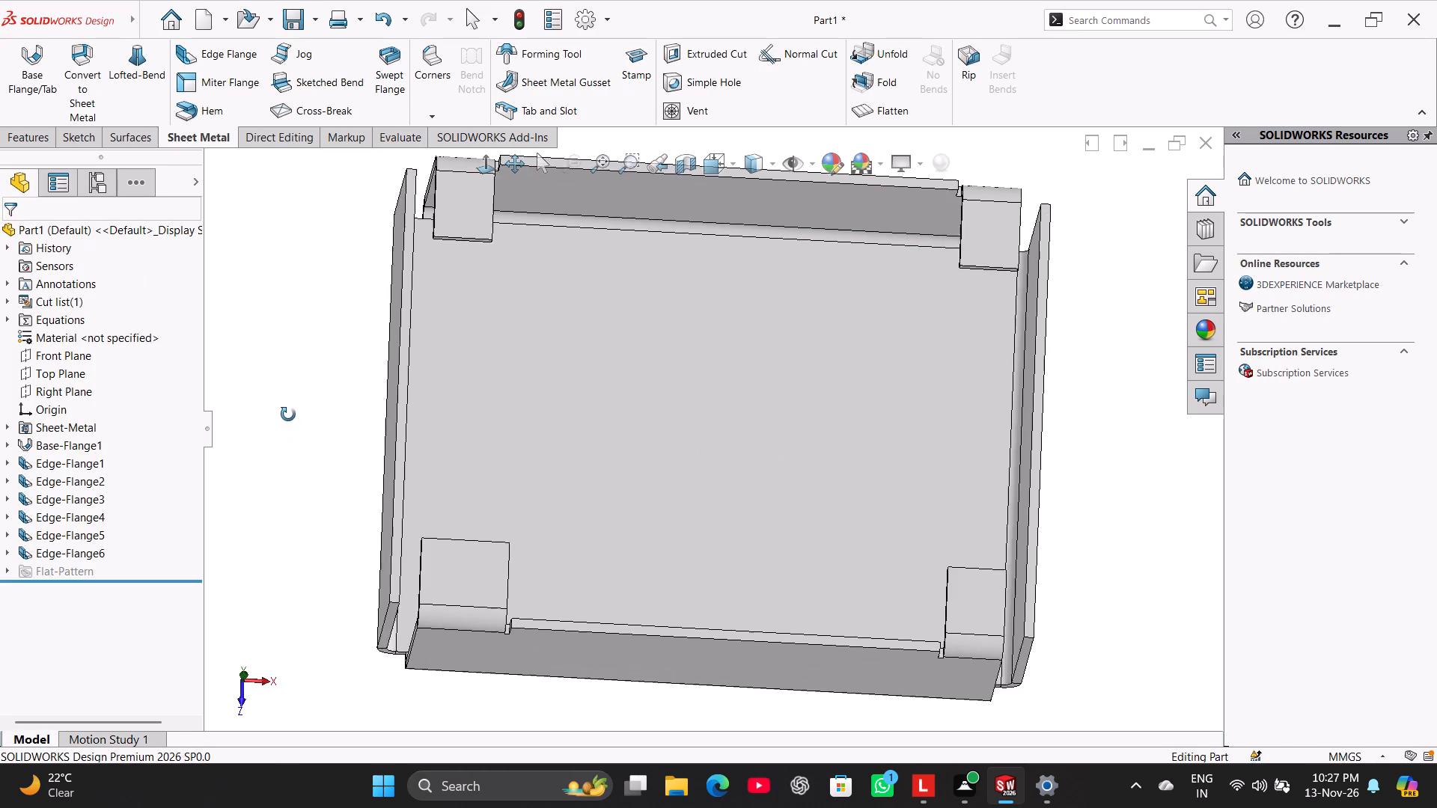
{"action": "middle_click_drag", "start_coordinate": [288, 414], "coordinate": [300, 497]}
{"action": "right_click_drag", "start_coordinate": [308, 475], "coordinate": [391, 363]}
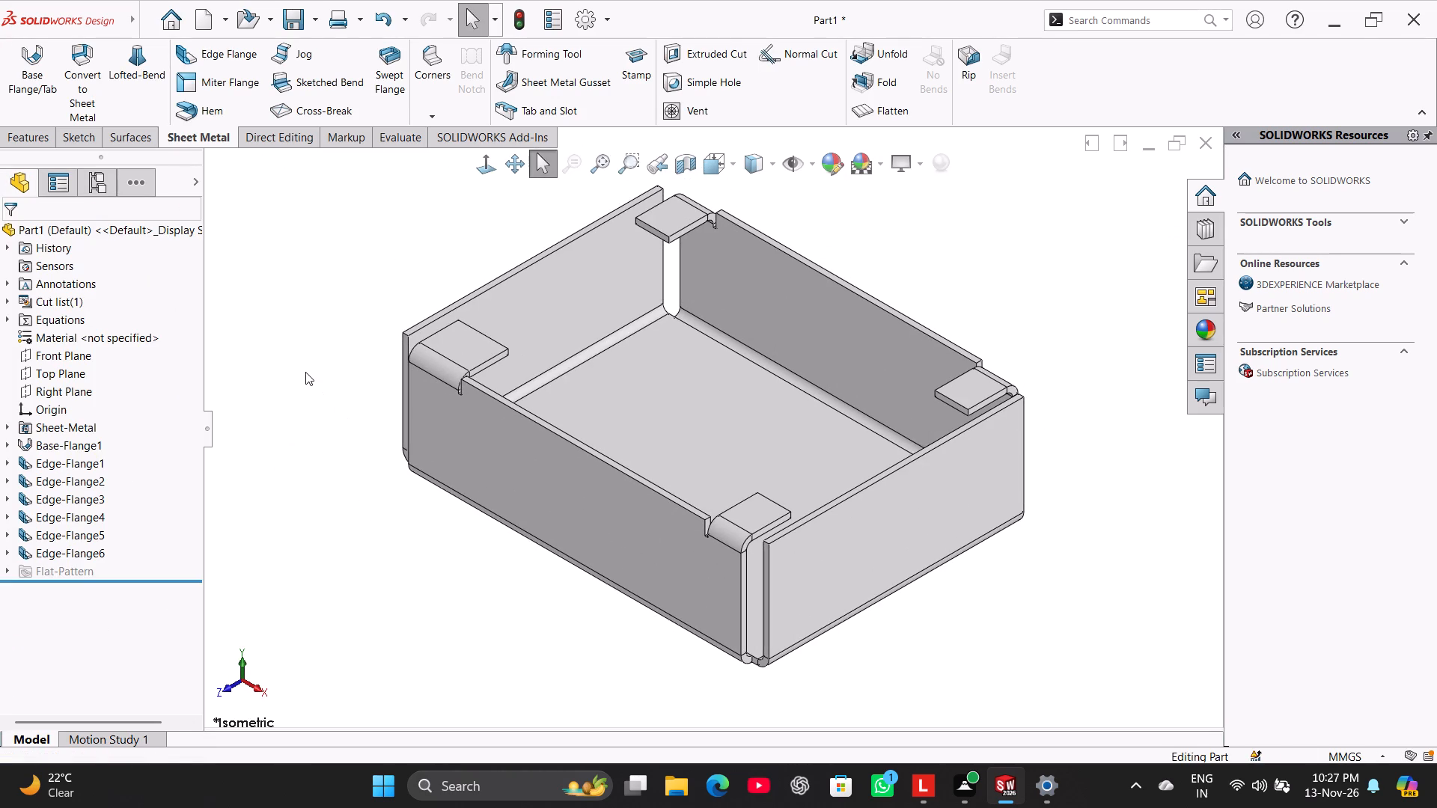
{"action": "right_click", "coordinate": [73, 552]}
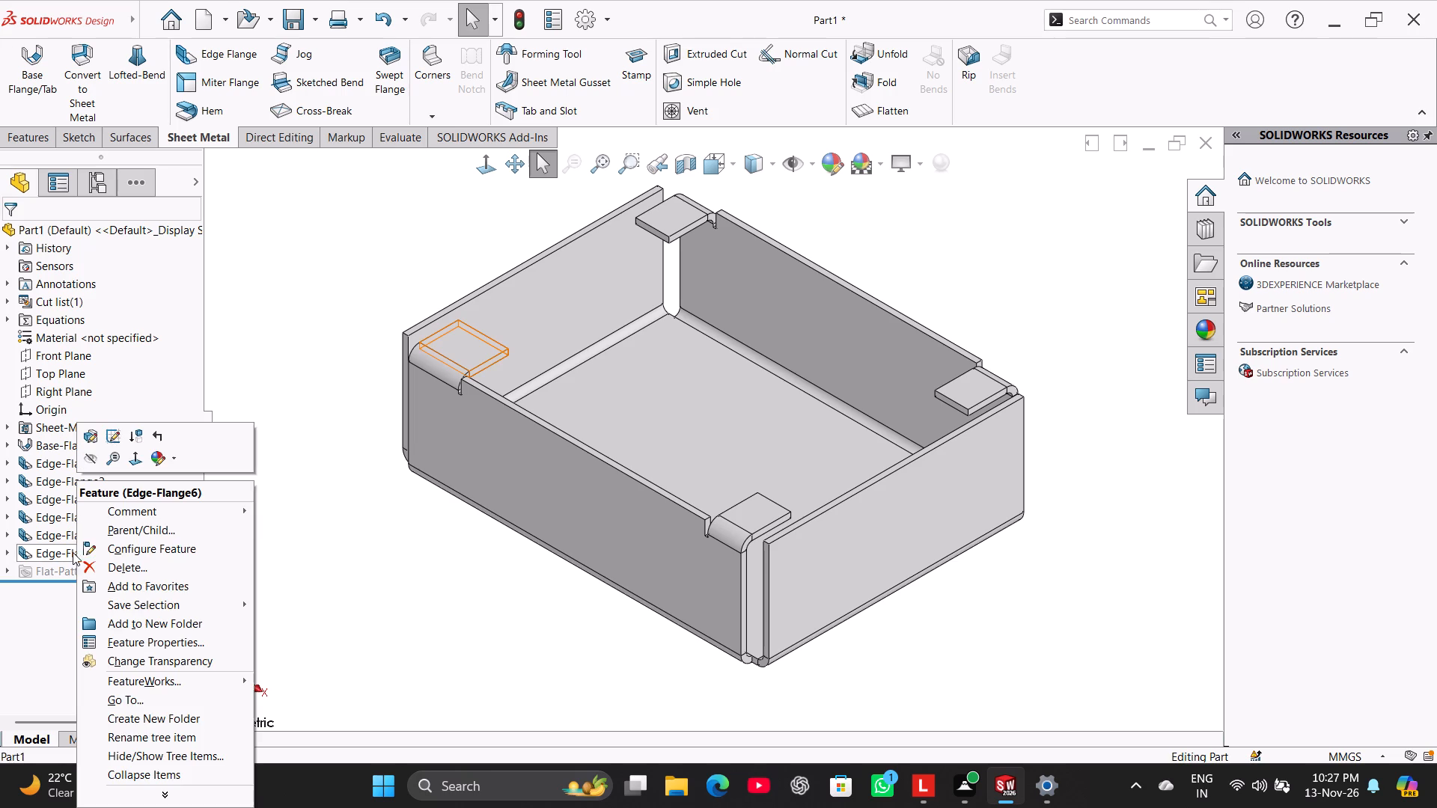
{"action": "left_click", "coordinate": [91, 444]}
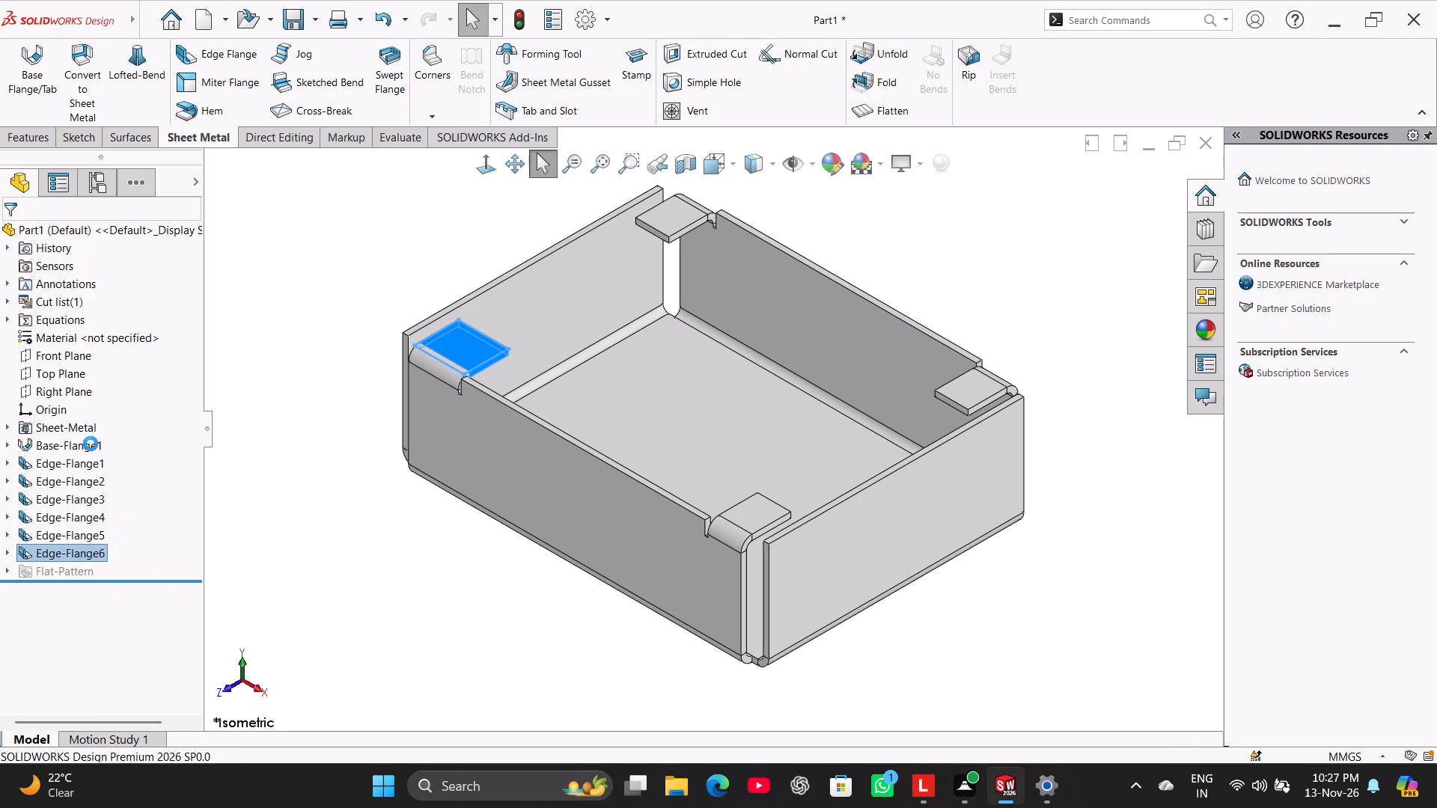
{"action": "middle_click_drag", "start_coordinate": [248, 416], "coordinate": [284, 506]}
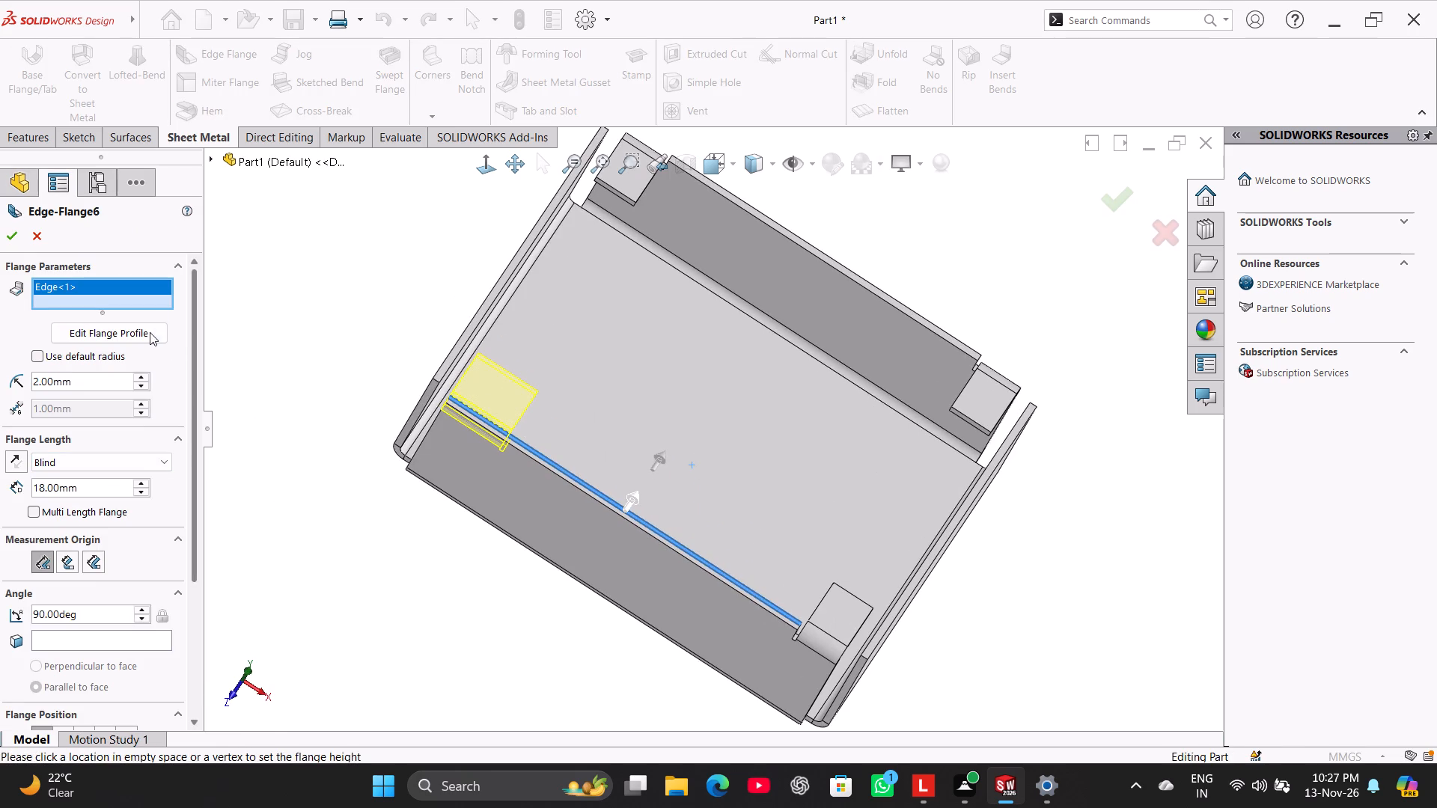
{"action": "left_click", "coordinate": [148, 331]}
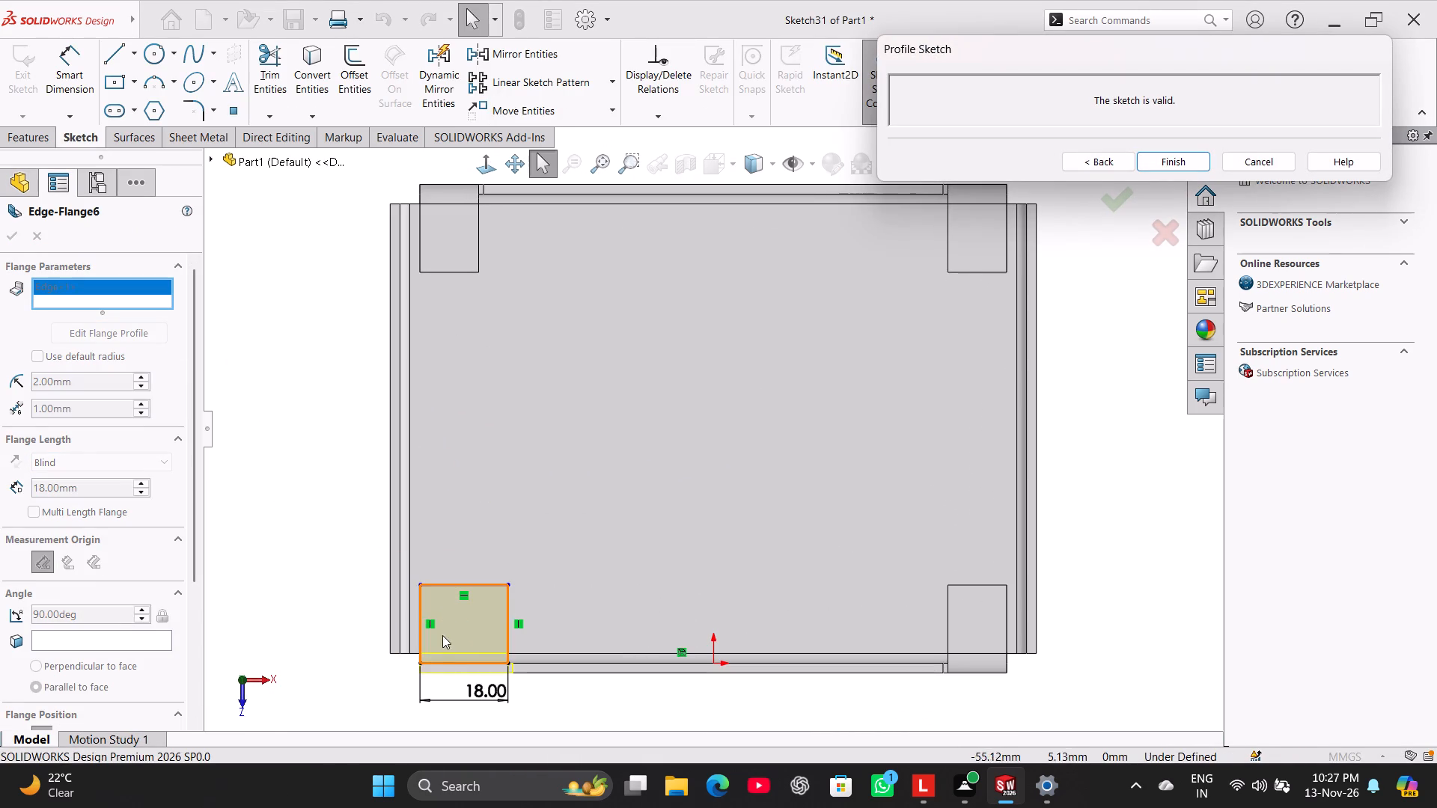
{"action": "double_click", "coordinate": [483, 690]}
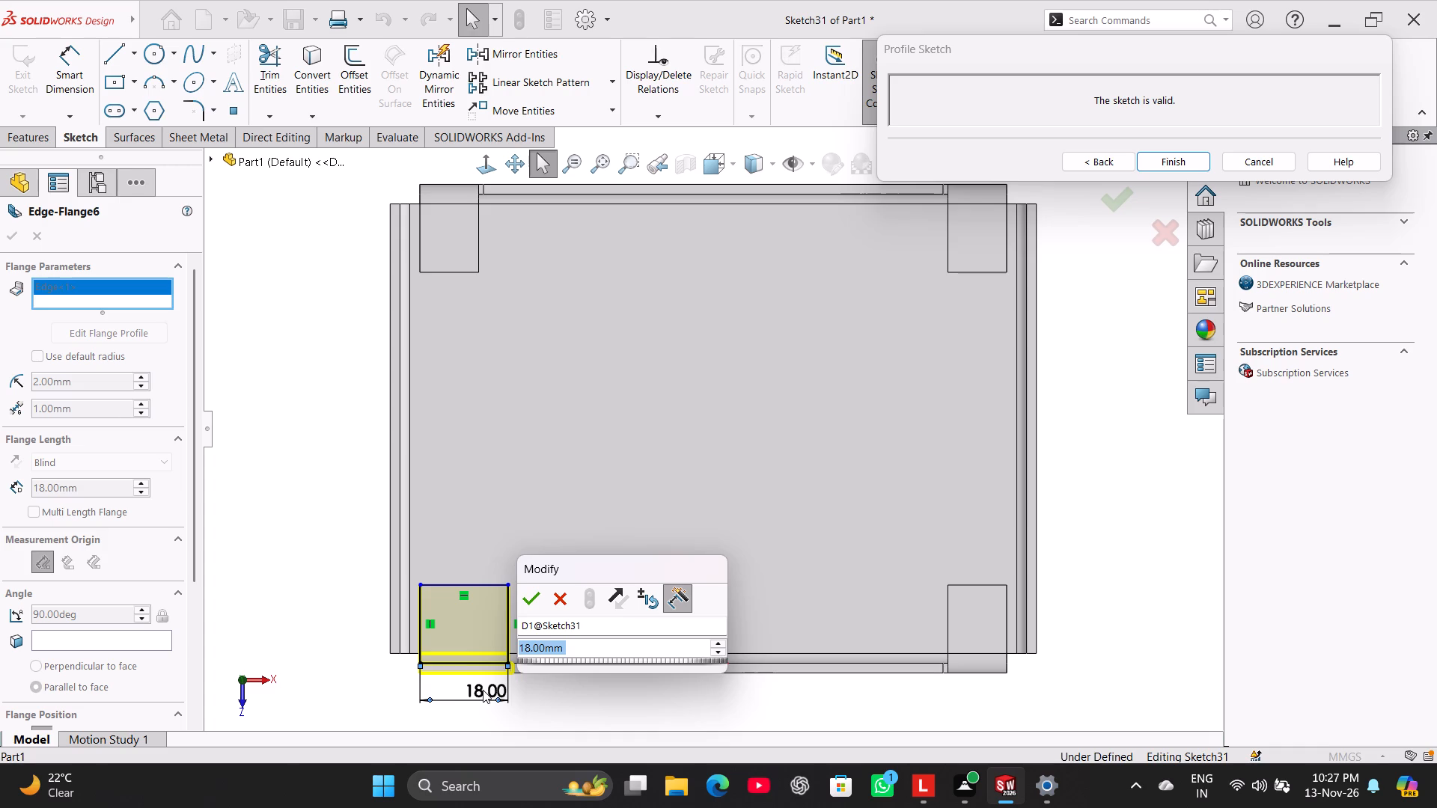
{"action": "type", "text": "12"}
{"action": "key", "text": "Return"}
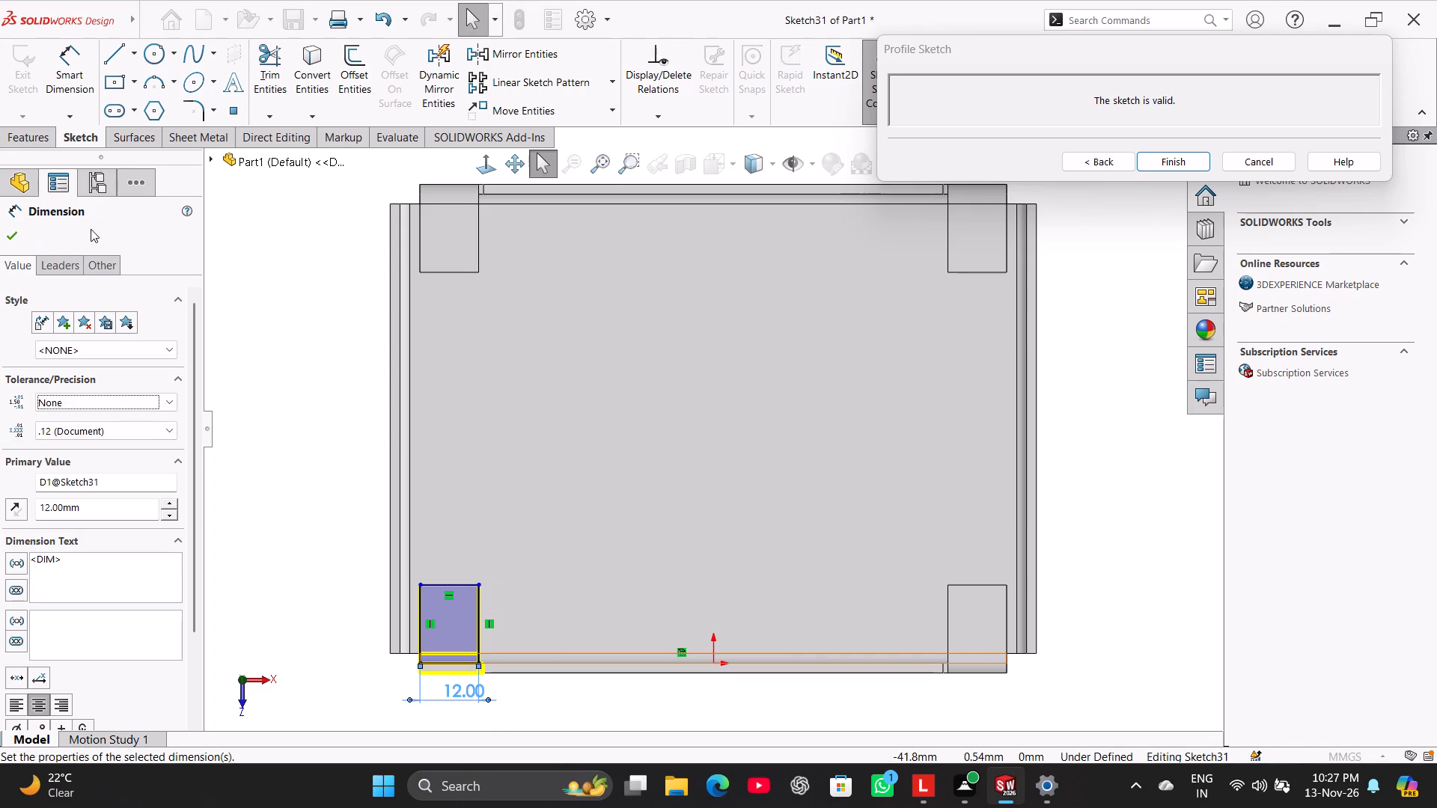
{"action": "left_click", "coordinate": [1099, 165]}
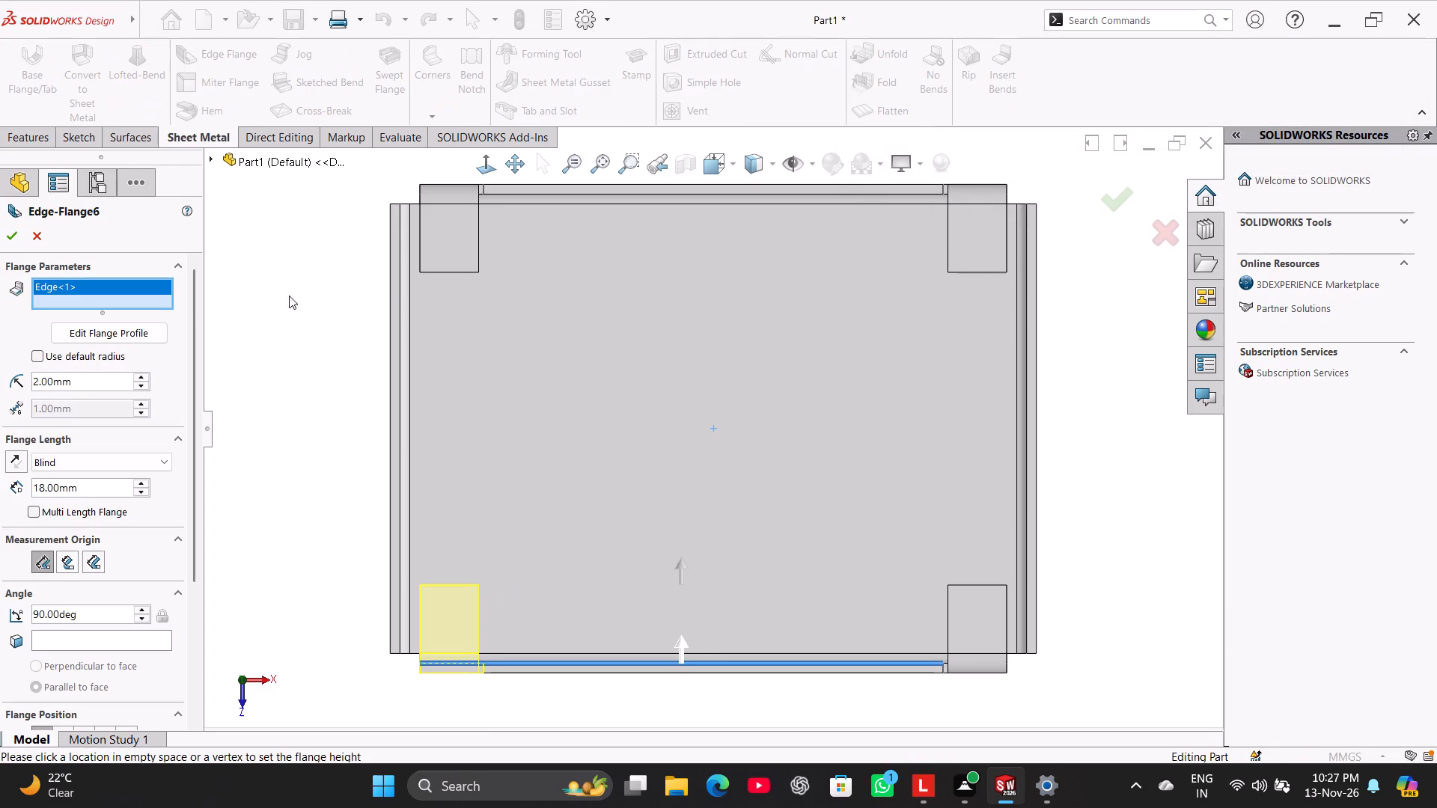
{"action": "left_click", "coordinate": [4, 237]}
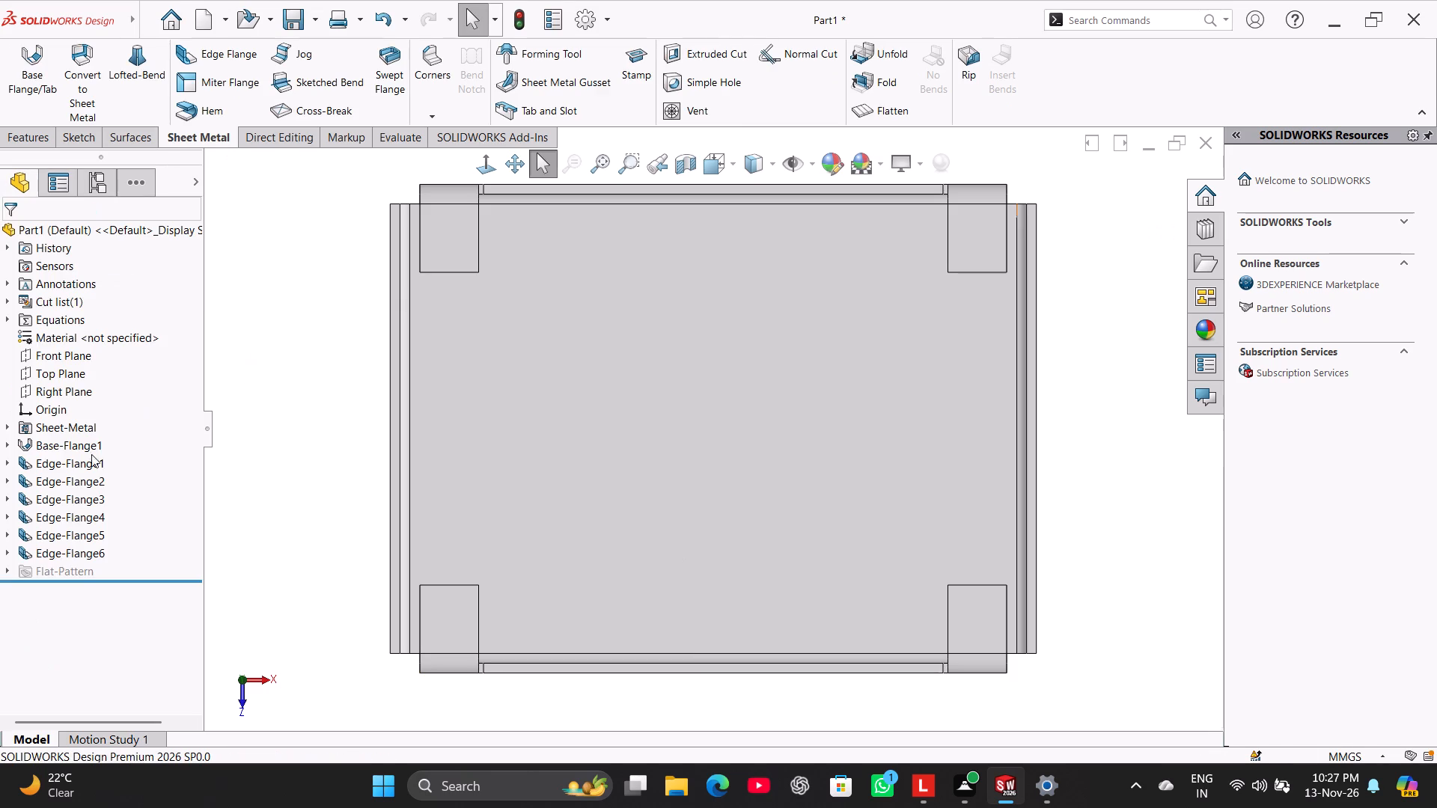
Reopen the third tab's edge flange and its profile sketch to check the tab width, and close the edit without changes.
{"action": "right_click", "coordinate": [68, 528]}
{"action": "right_click", "coordinate": [87, 536]}
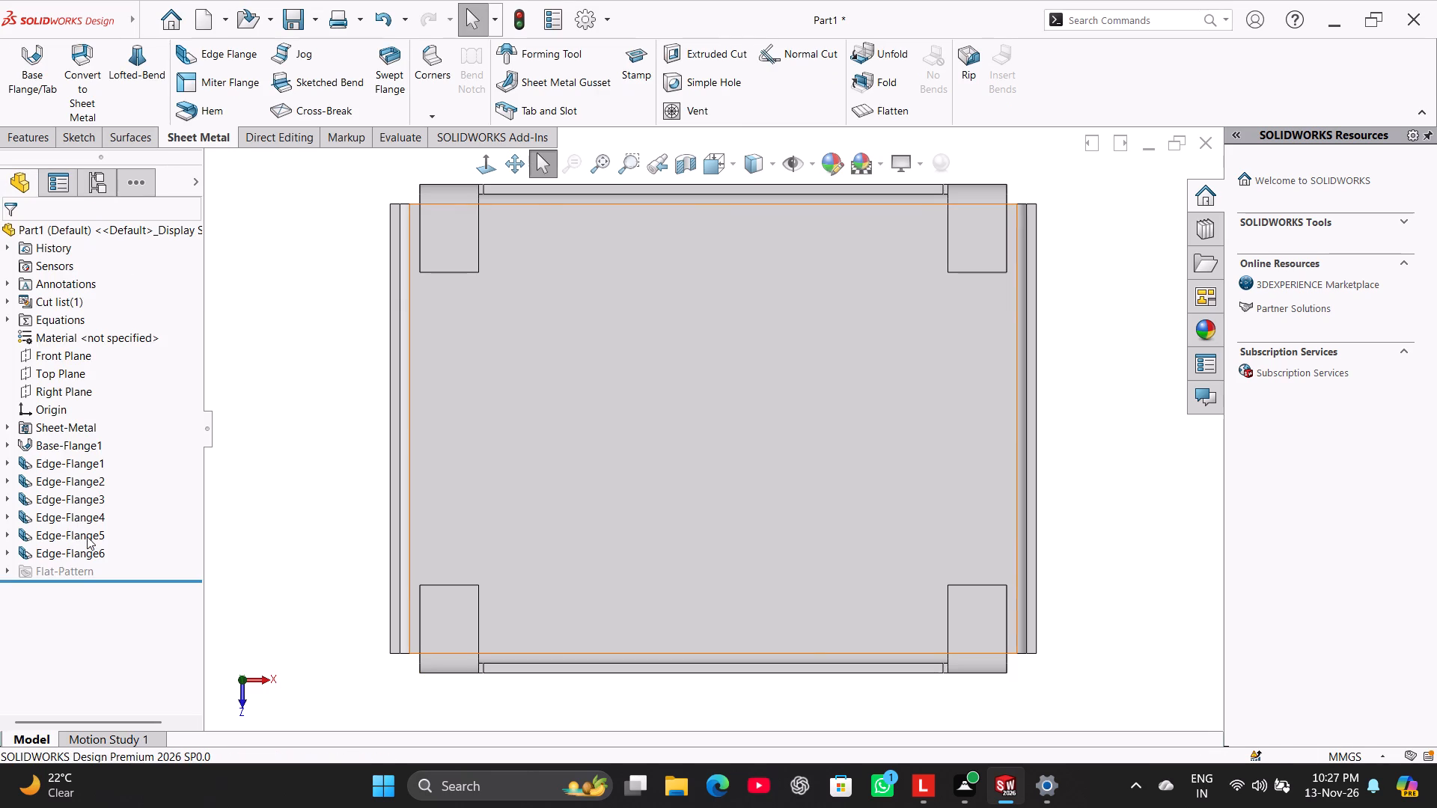
{"action": "left_click", "coordinate": [304, 323]}
{"action": "right_click", "coordinate": [91, 531]}
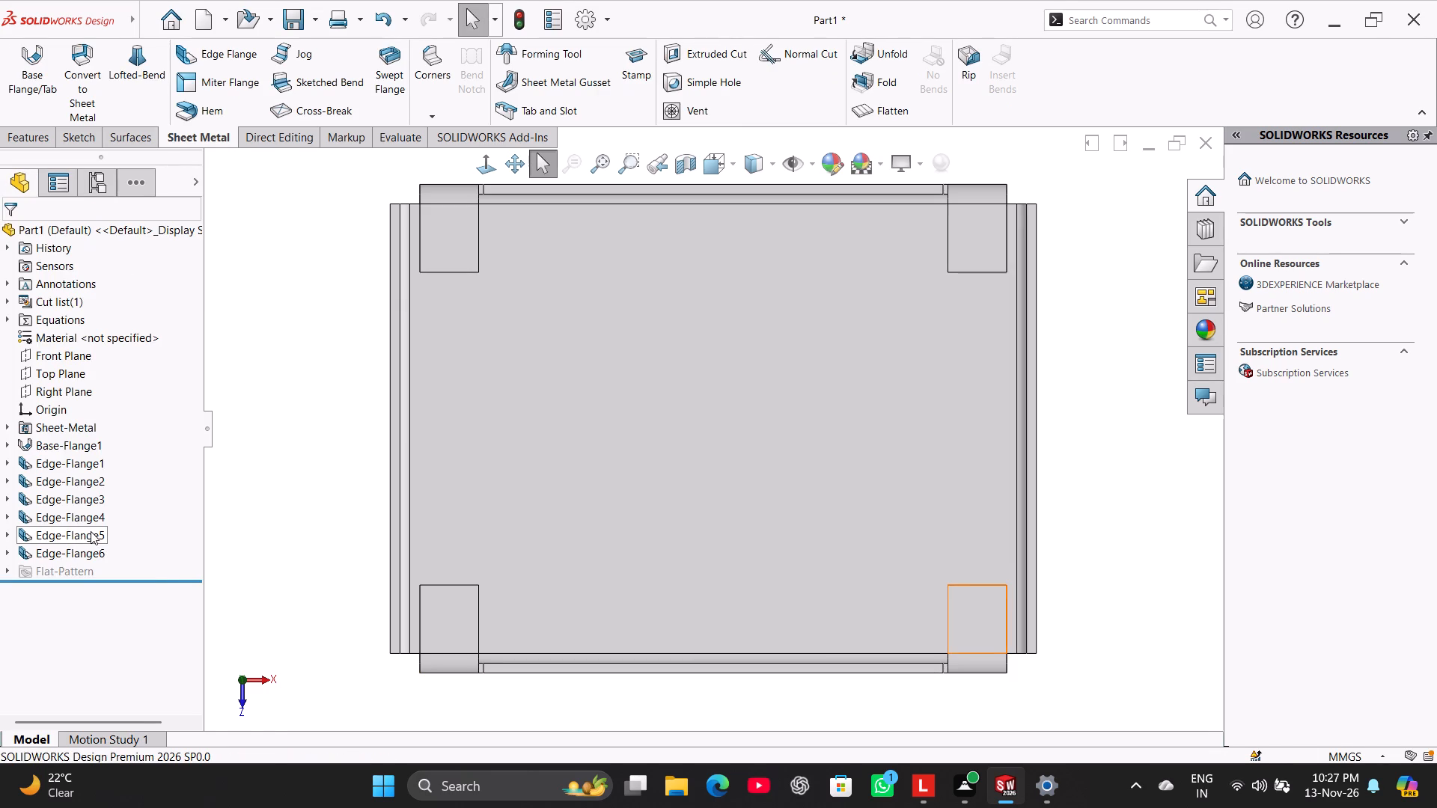
{"action": "left_click", "coordinate": [112, 438]}
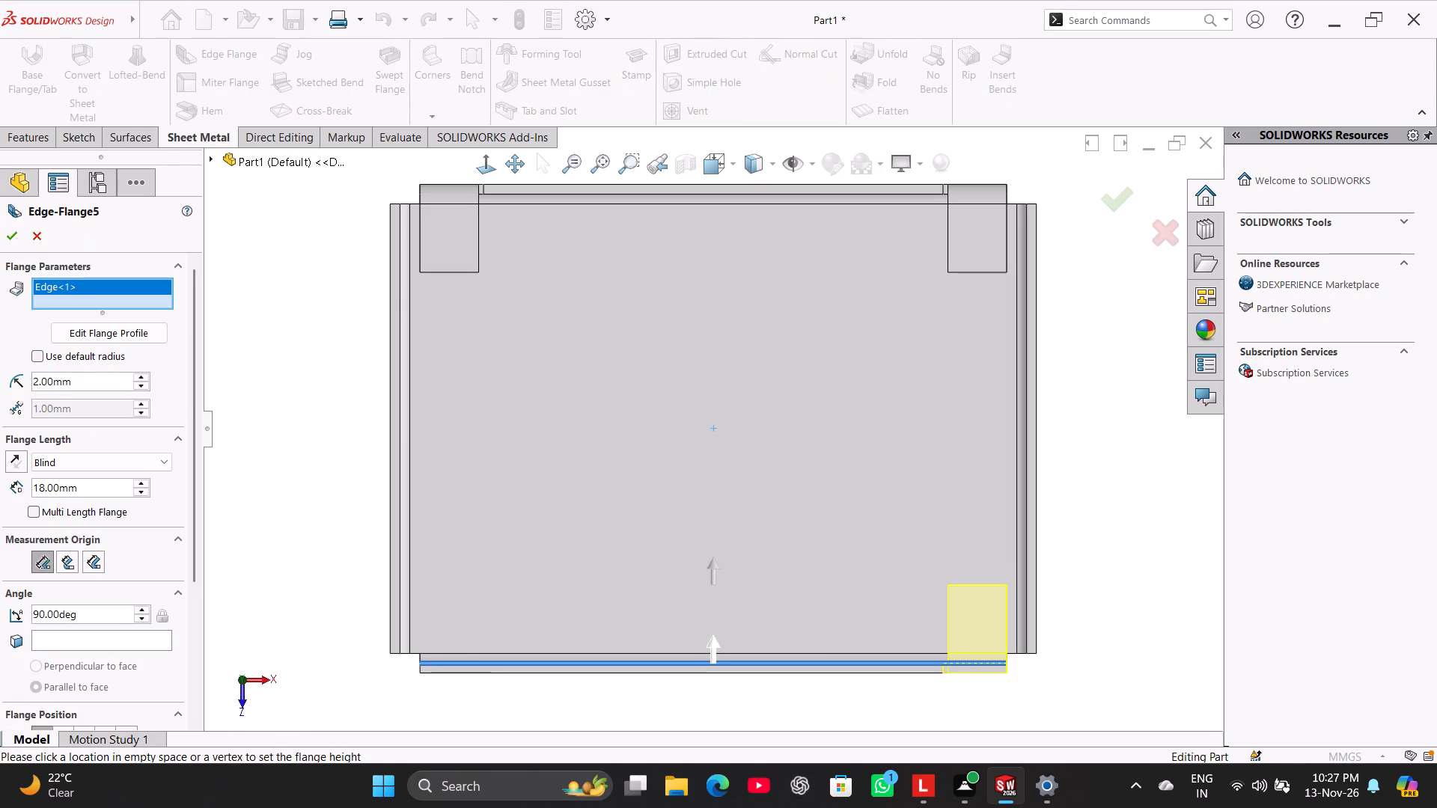
{"action": "left_click", "coordinate": [131, 335]}
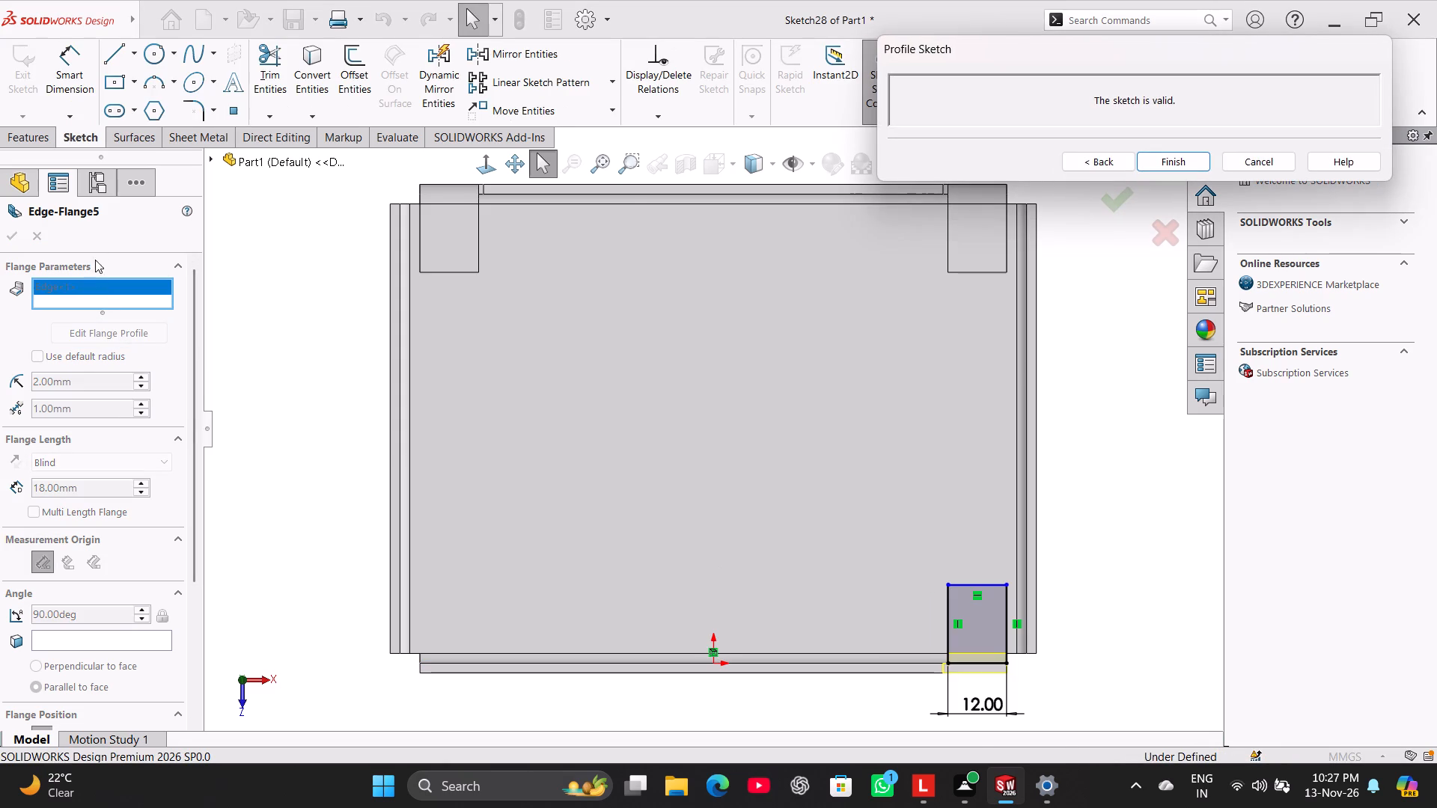
{"action": "left_click", "coordinate": [1079, 165]}
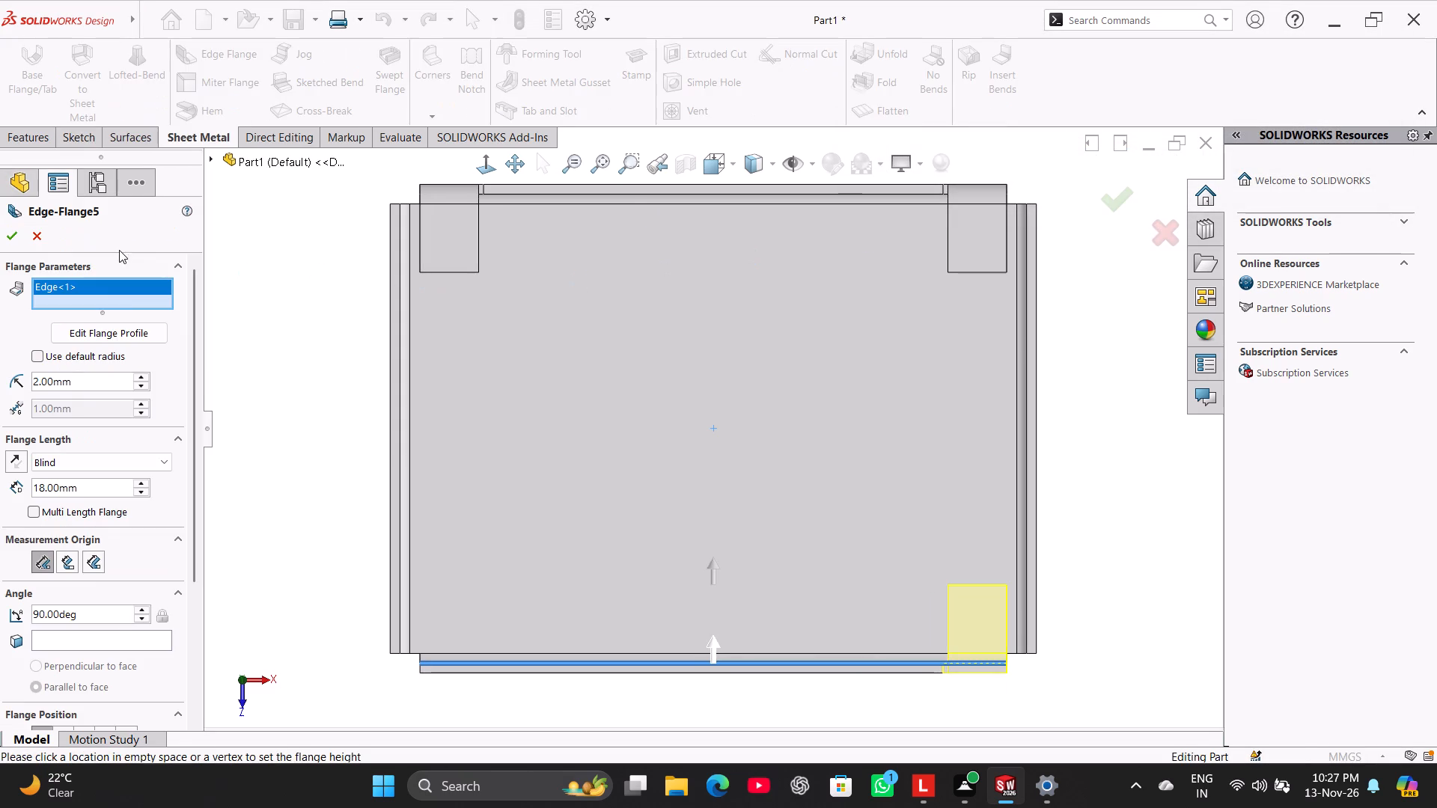
{"action": "left_click", "coordinate": [22, 241]}
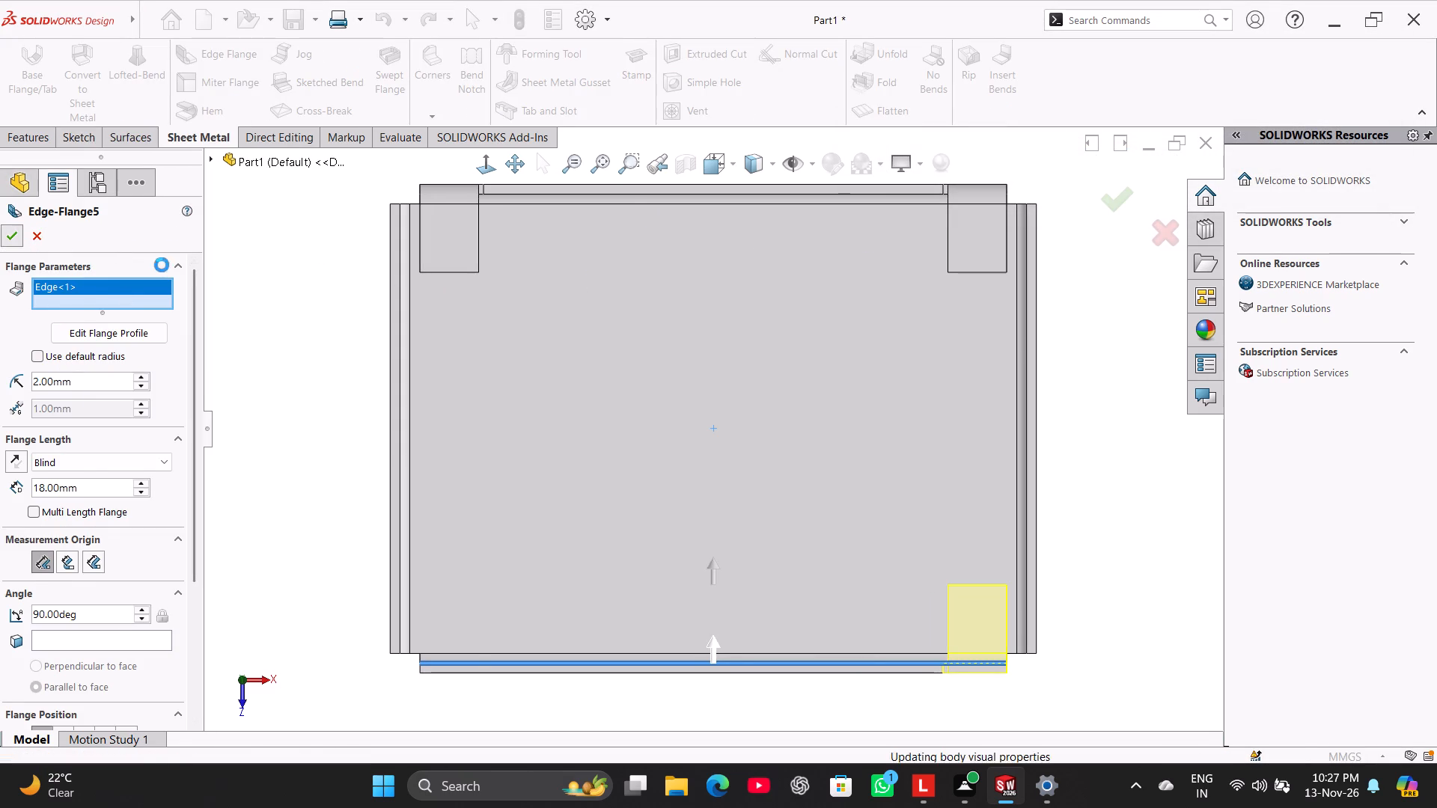
{"action": "right_click_drag", "start_coordinate": [294, 403], "coordinate": [546, 237]}
{"action": "left_click", "coordinate": [350, 237]}
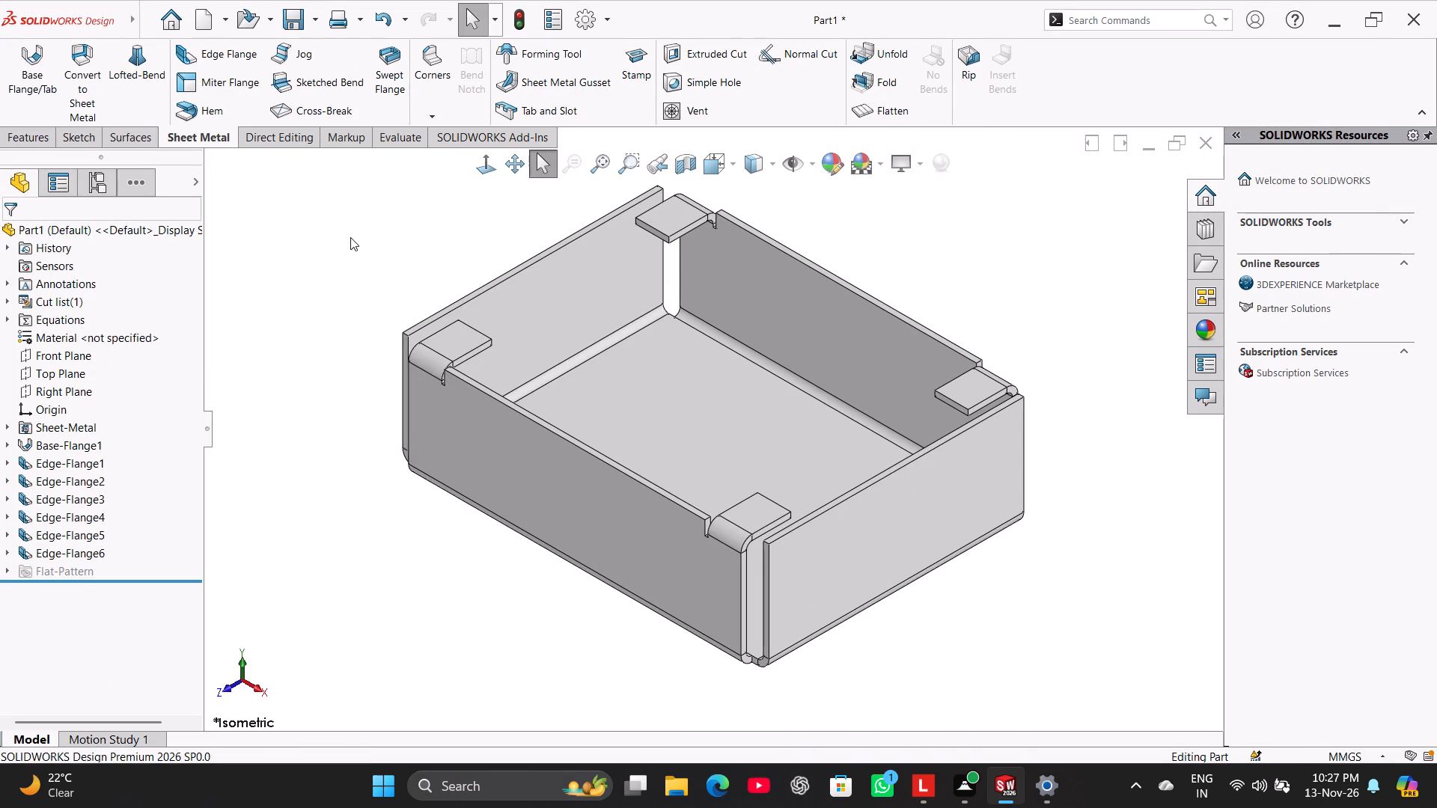
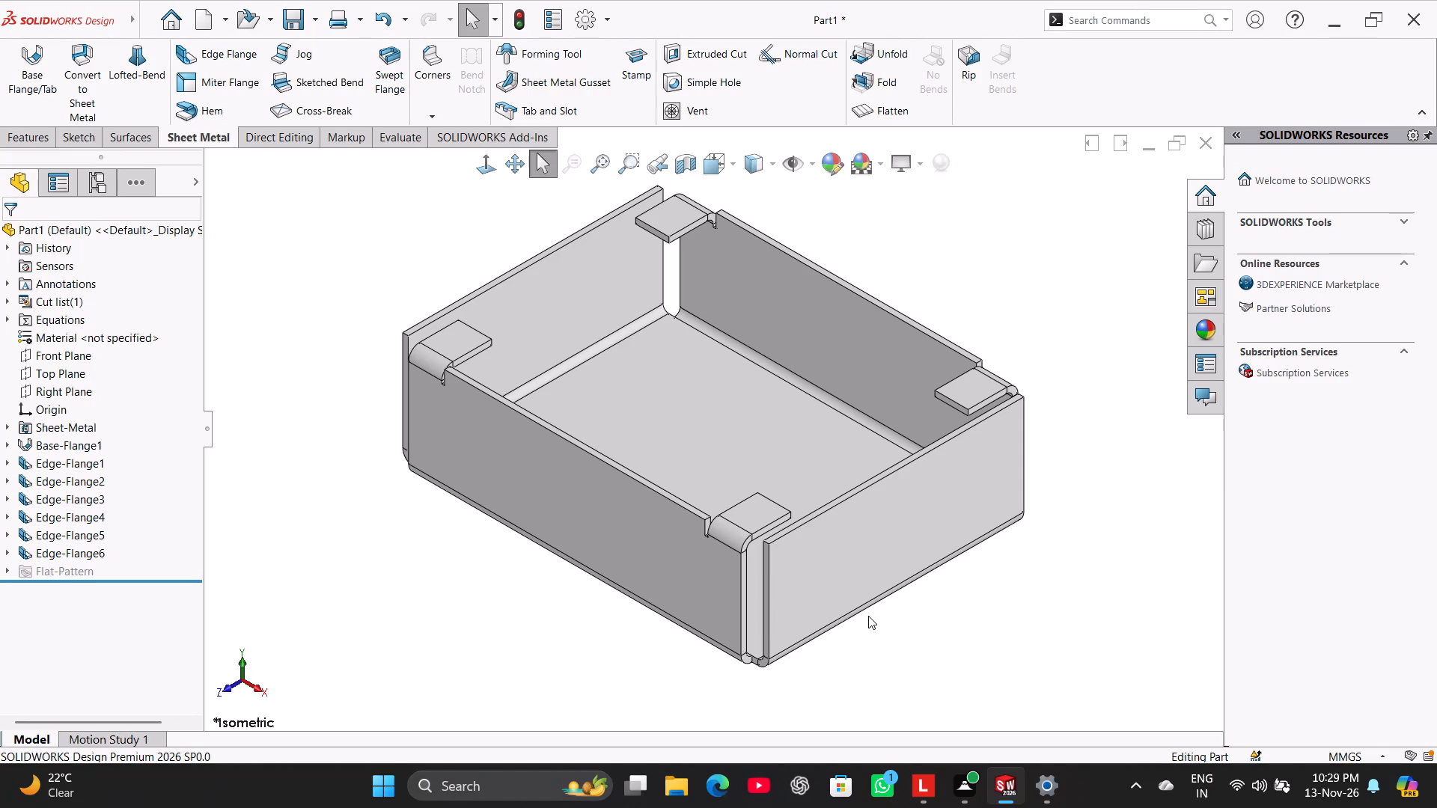
Start an edge flange from the rear long wall's vertical end edge, overriding the bend radius with 2 mm and setting the length to 20 mm.
{"action": "left_click", "coordinate": [228, 45]}
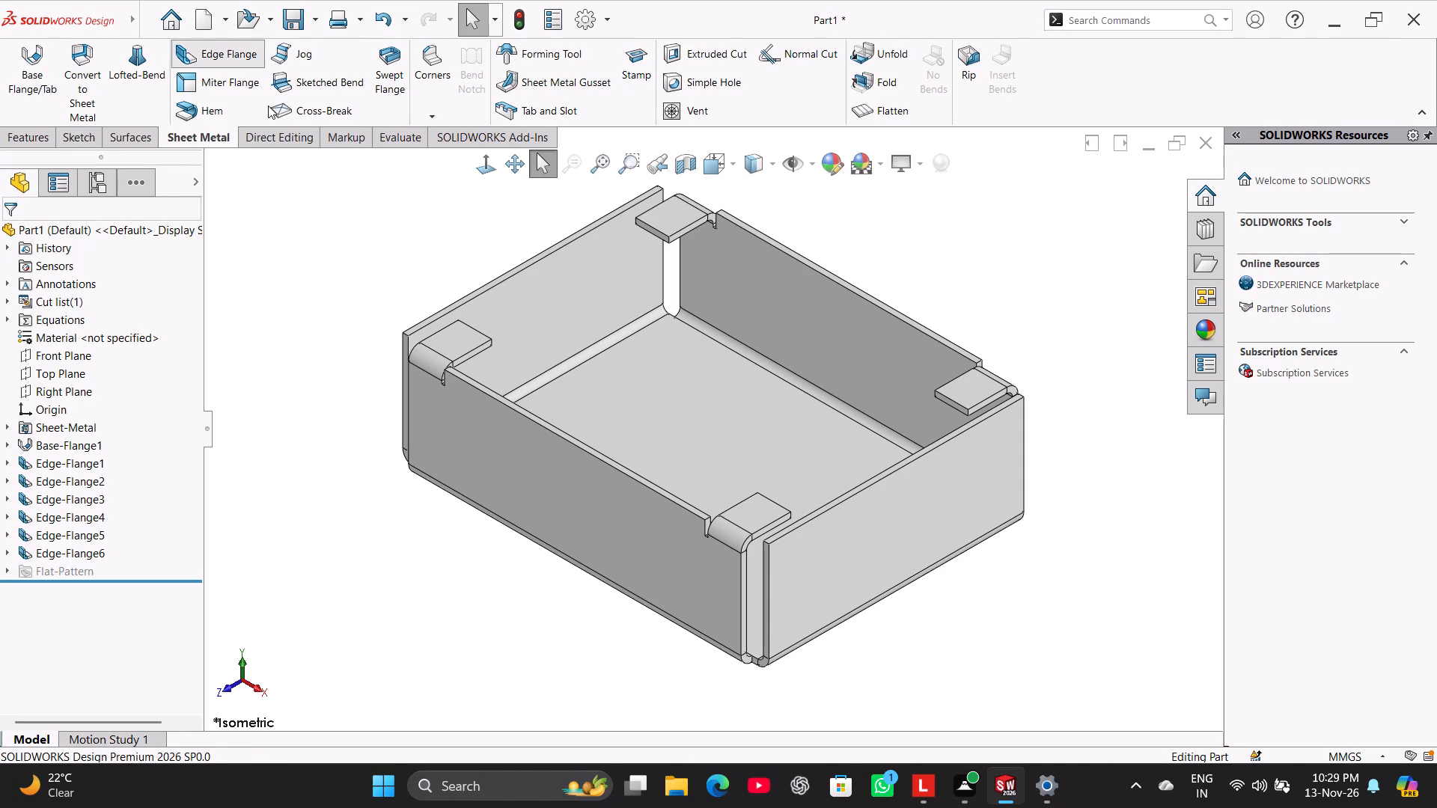
{"action": "left_click", "coordinate": [678, 287]}
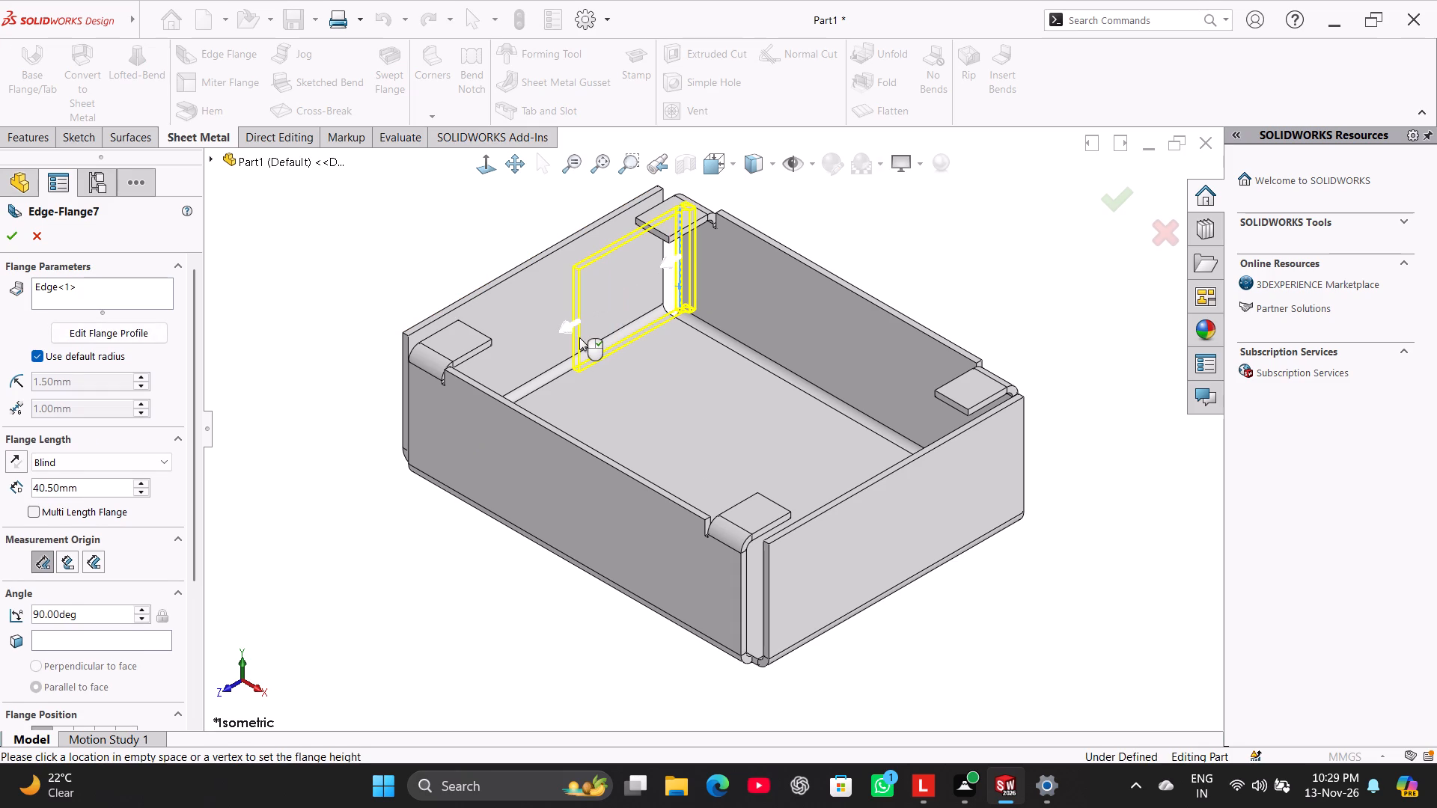
{"action": "left_click", "coordinate": [579, 337]}
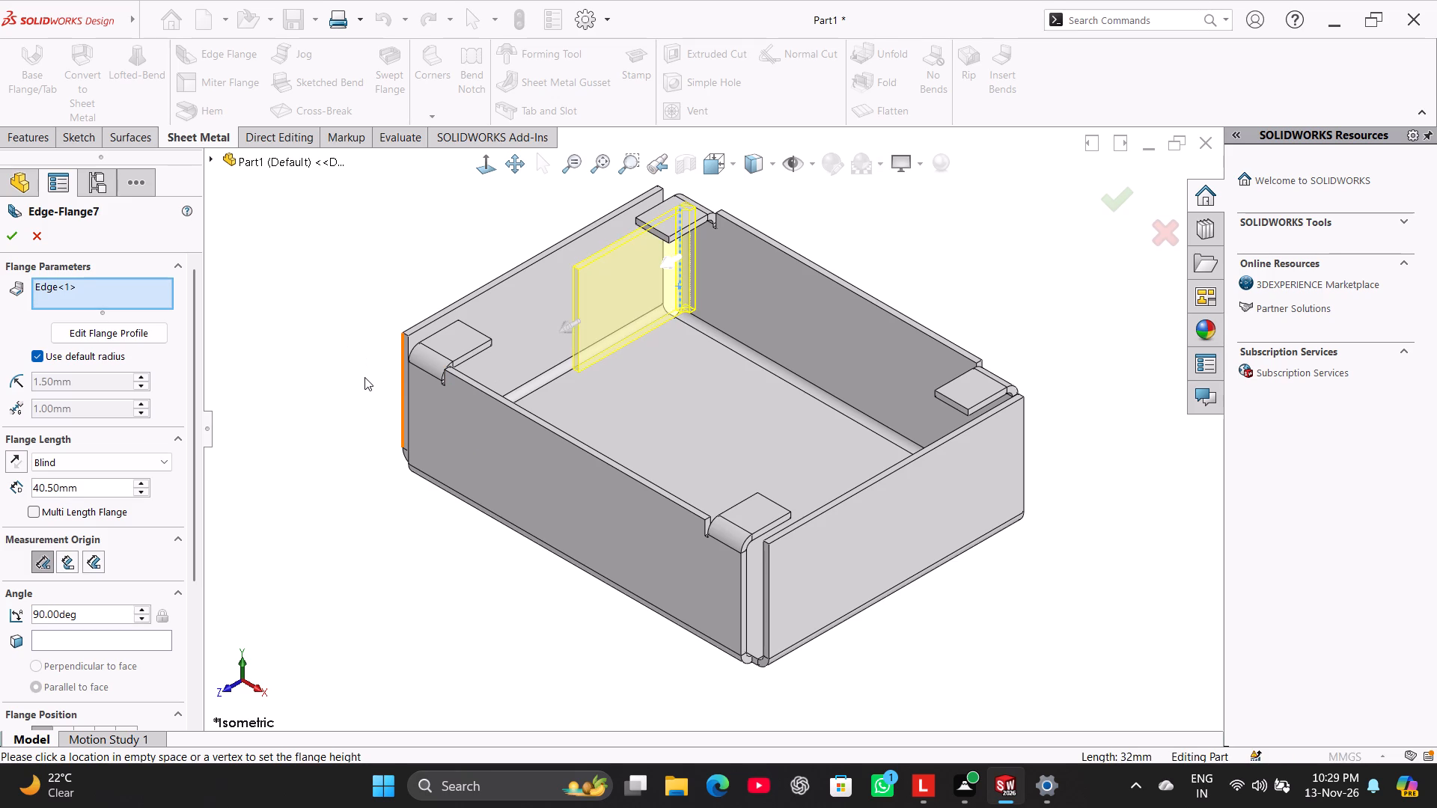
{"action": "left_click", "coordinate": [739, 167]}
{"action": "left_click", "coordinate": [741, 218]}
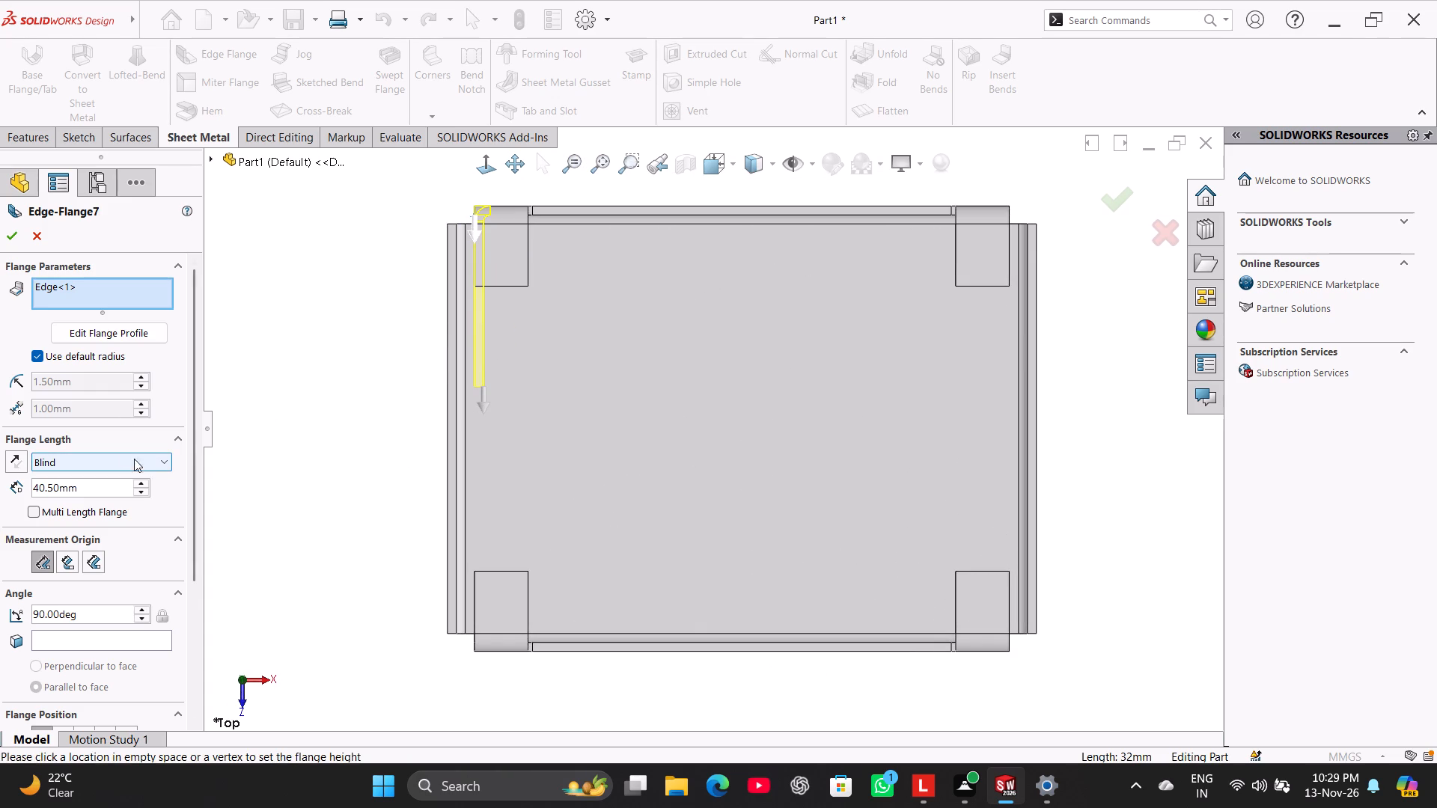
{"action": "left_click", "coordinate": [34, 355]}
{"action": "double_click", "coordinate": [70, 385]}
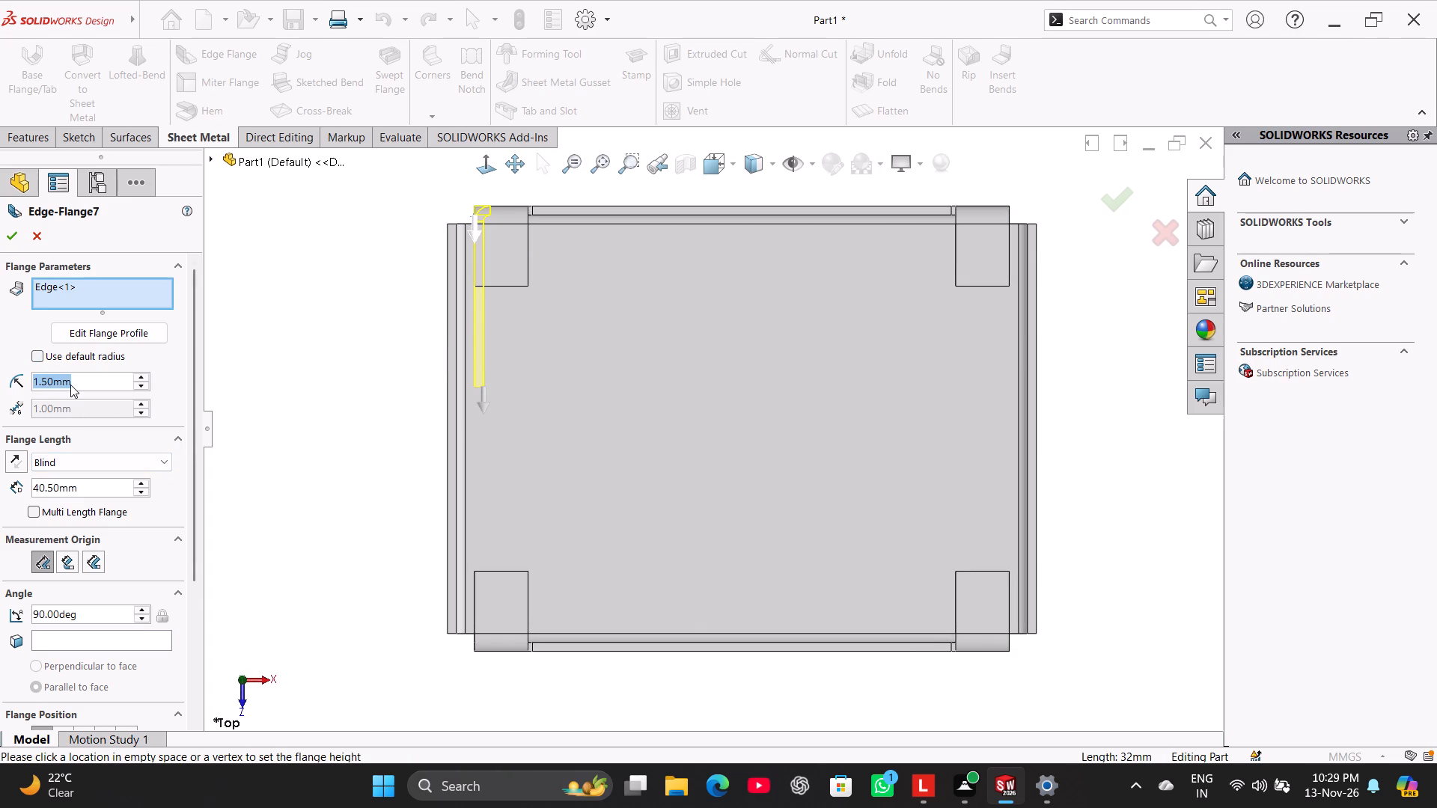
{"action": "key", "text": "2"}
{"action": "key", "text": "Return"}
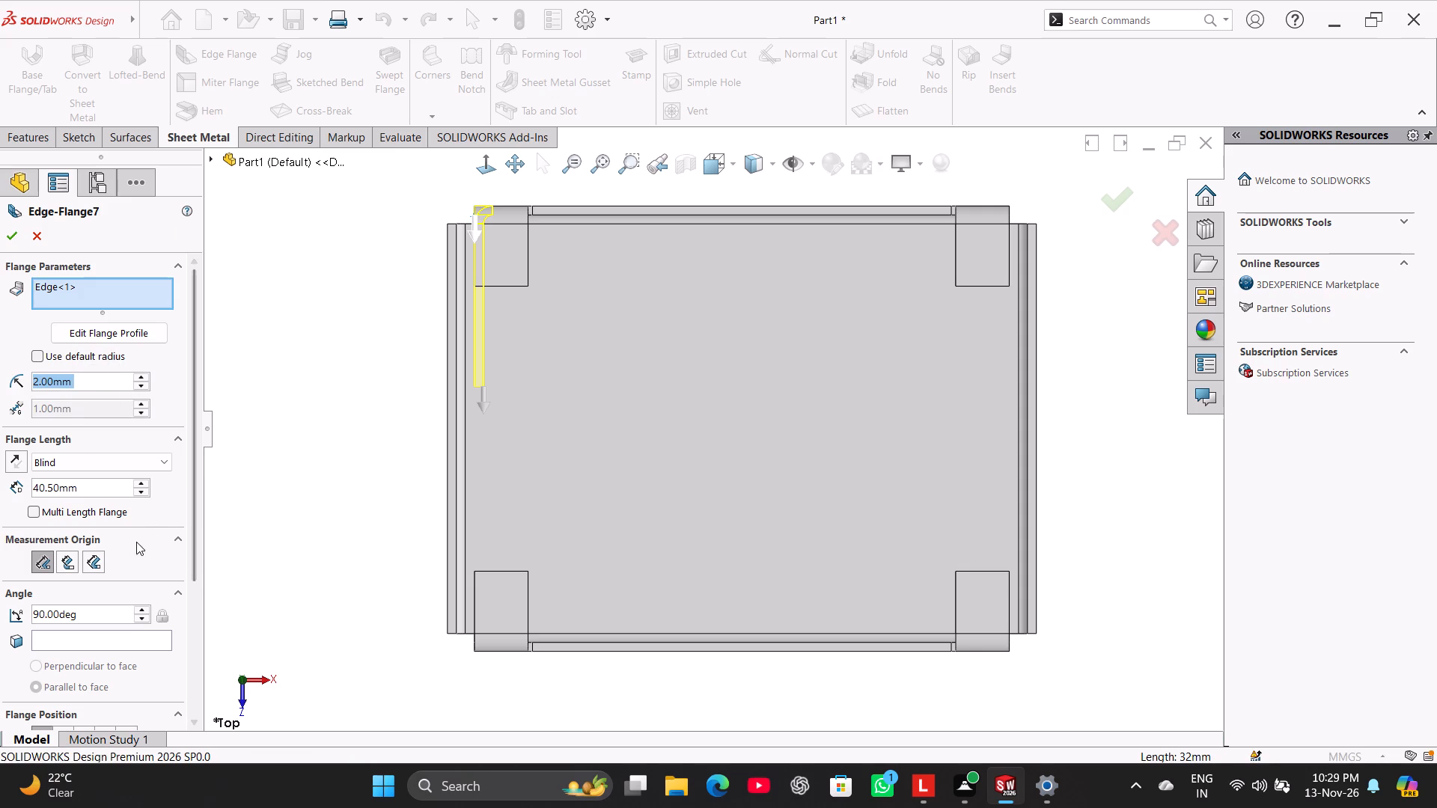
{"action": "double_click", "coordinate": [103, 483]}
{"action": "key", "text": "5"}
{"action": "key", "text": "BackSpace"}
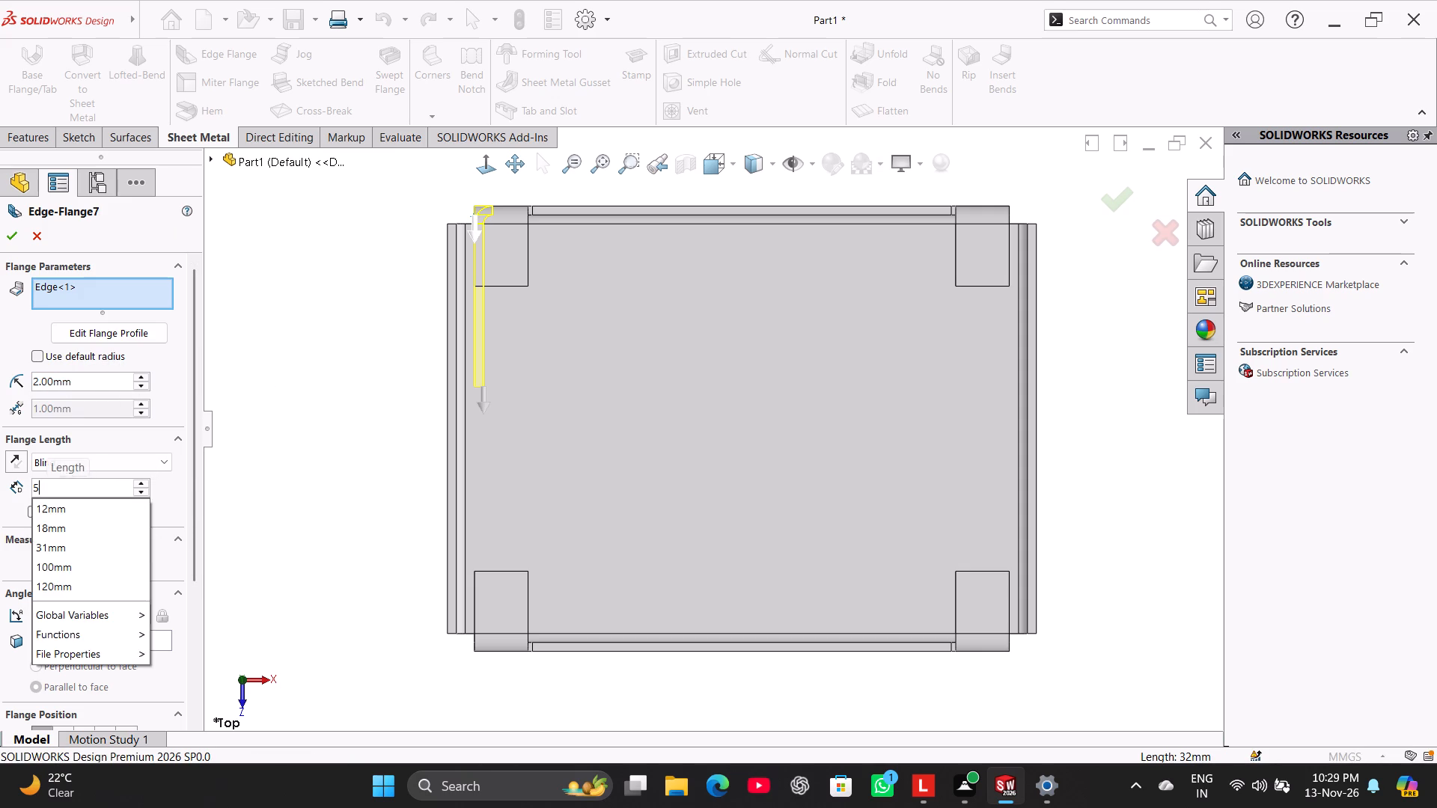
{"action": "type", "text": "20"}
{"action": "key", "text": "Return"}
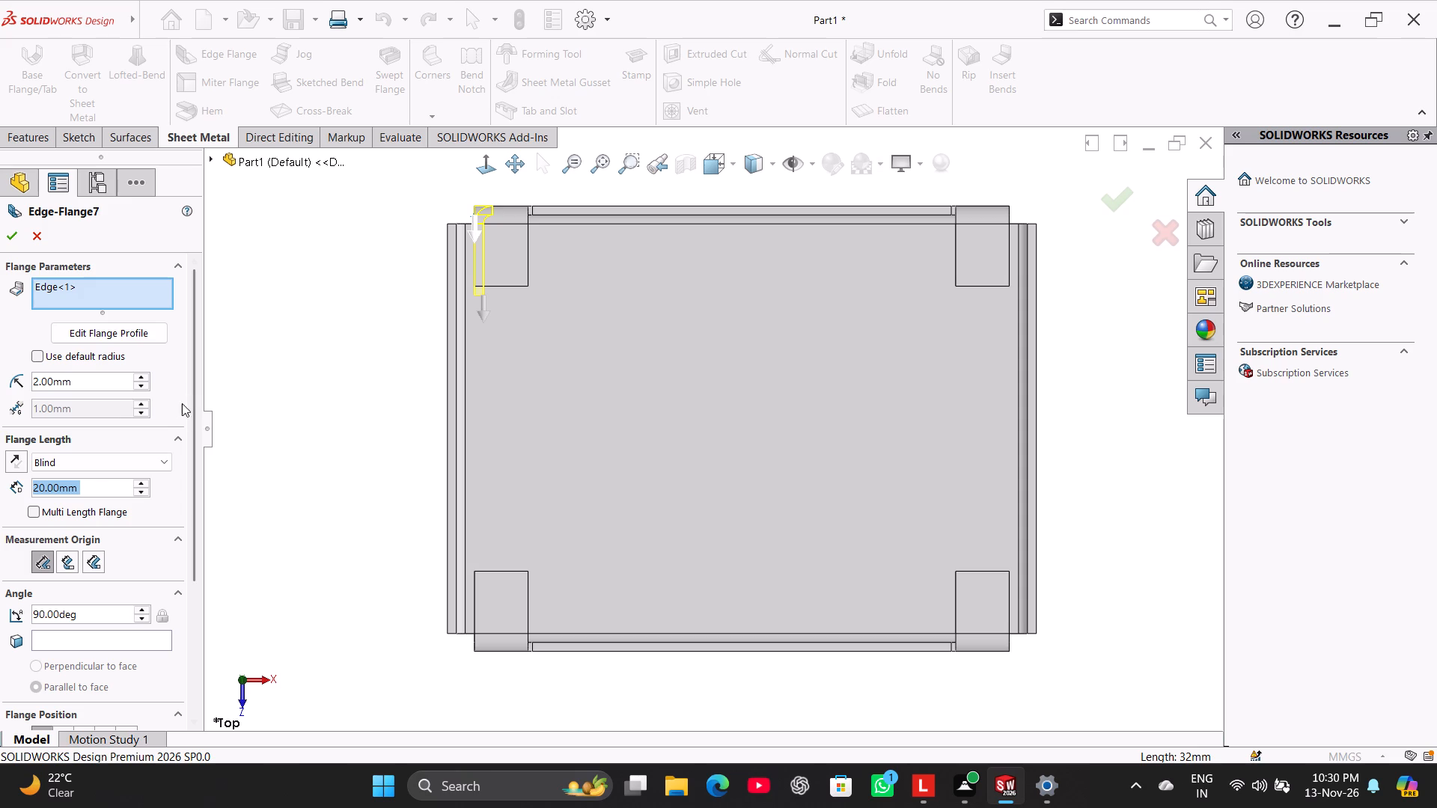
Compare the Material Inside and Bend Outside flange positions and set the flange to Bend Outside.
{"action": "left_click_drag", "start_coordinate": [188, 386], "coordinate": [203, 464]}
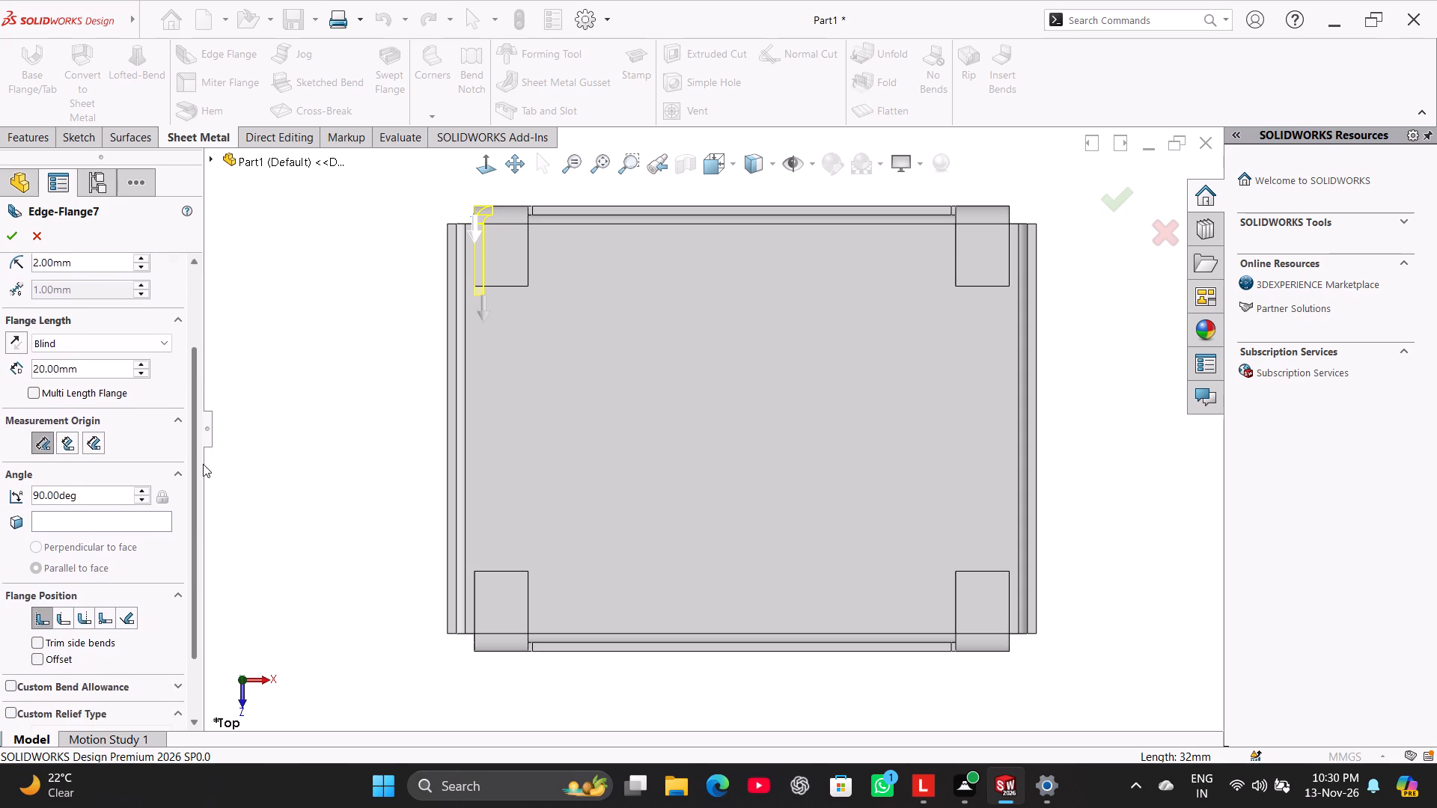
{"action": "left_click_drag", "start_coordinate": [203, 464], "coordinate": [207, 510]}
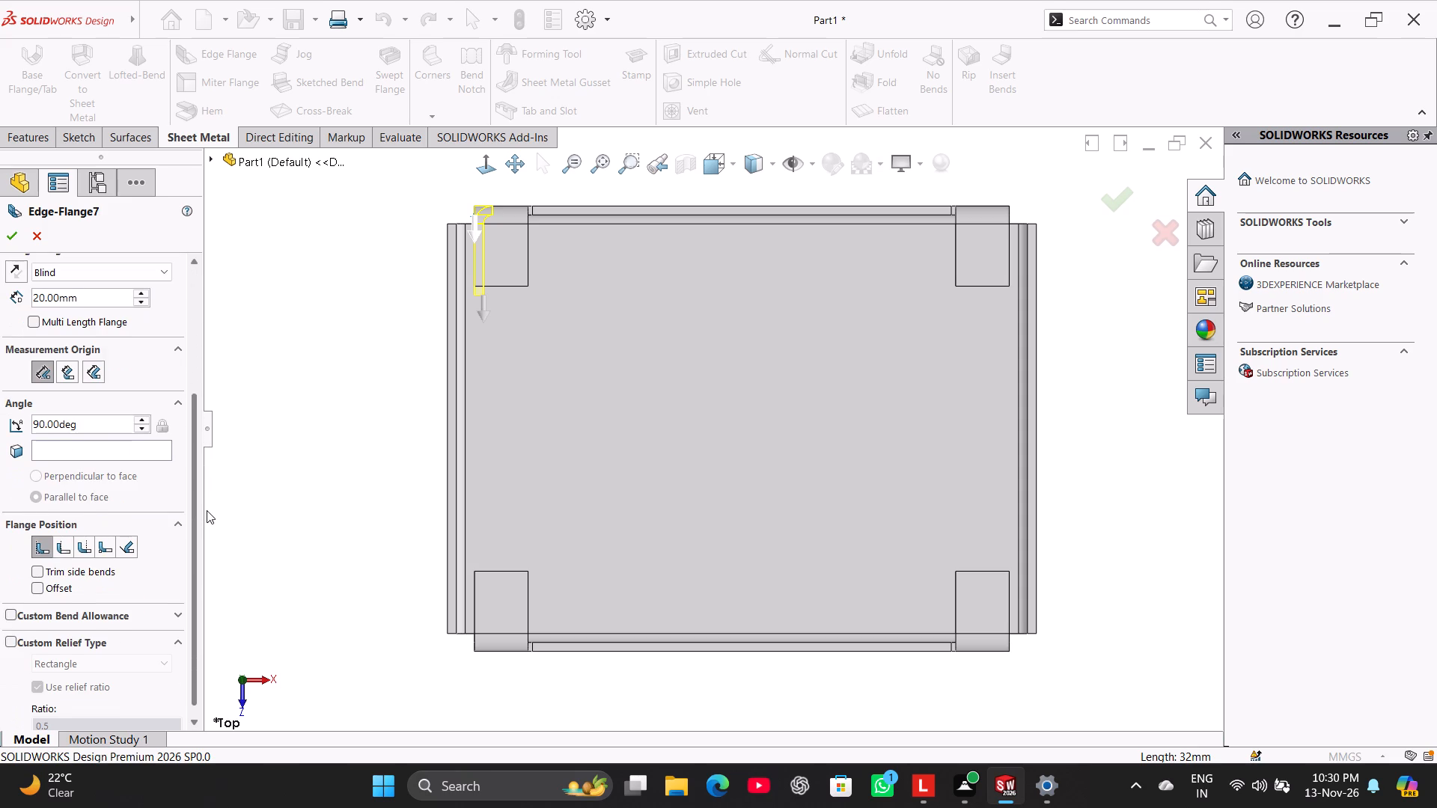
{"action": "left_click_drag", "start_coordinate": [207, 510], "coordinate": [207, 515]}
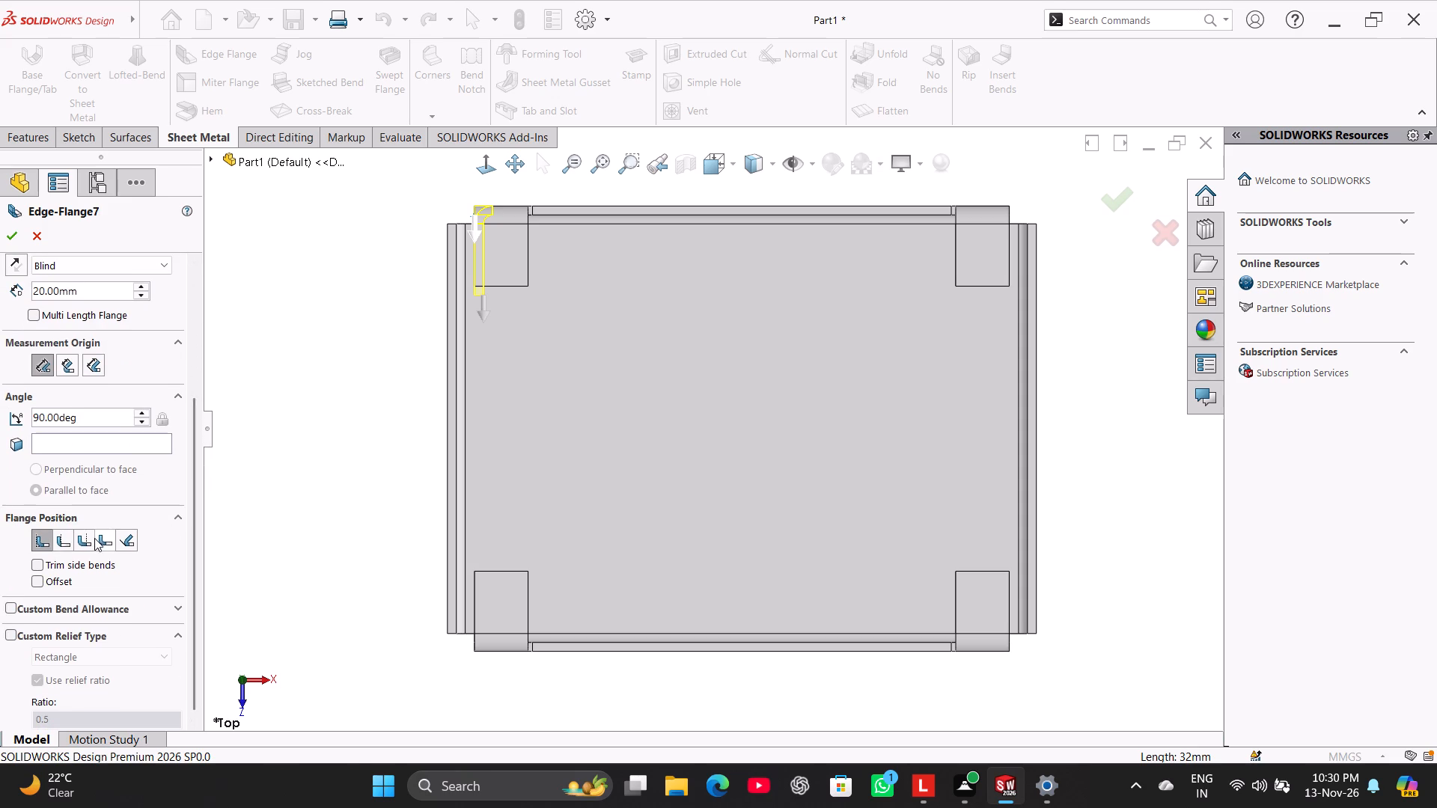
{"action": "left_click", "coordinate": [88, 538]}
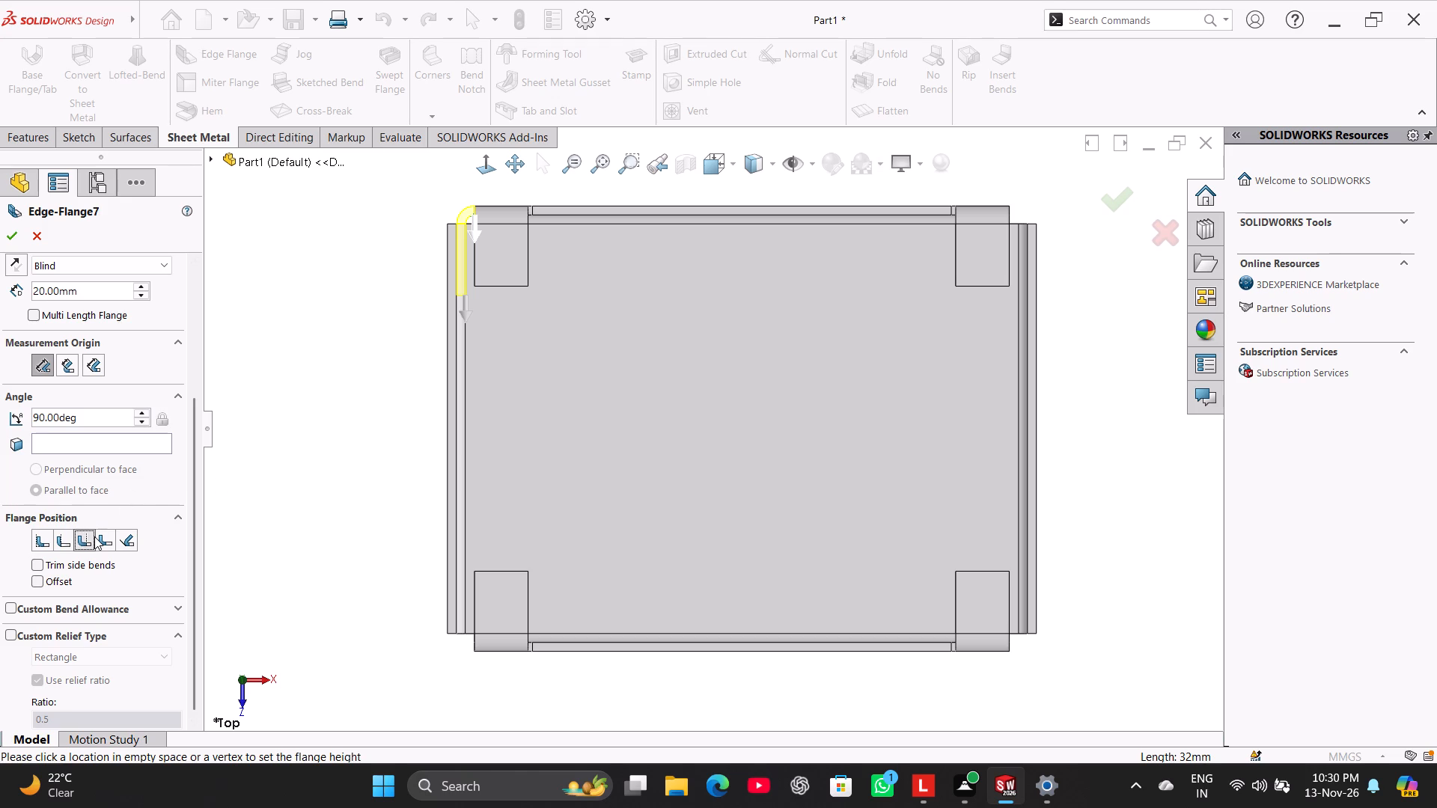
{"action": "left_click", "coordinate": [37, 541]}
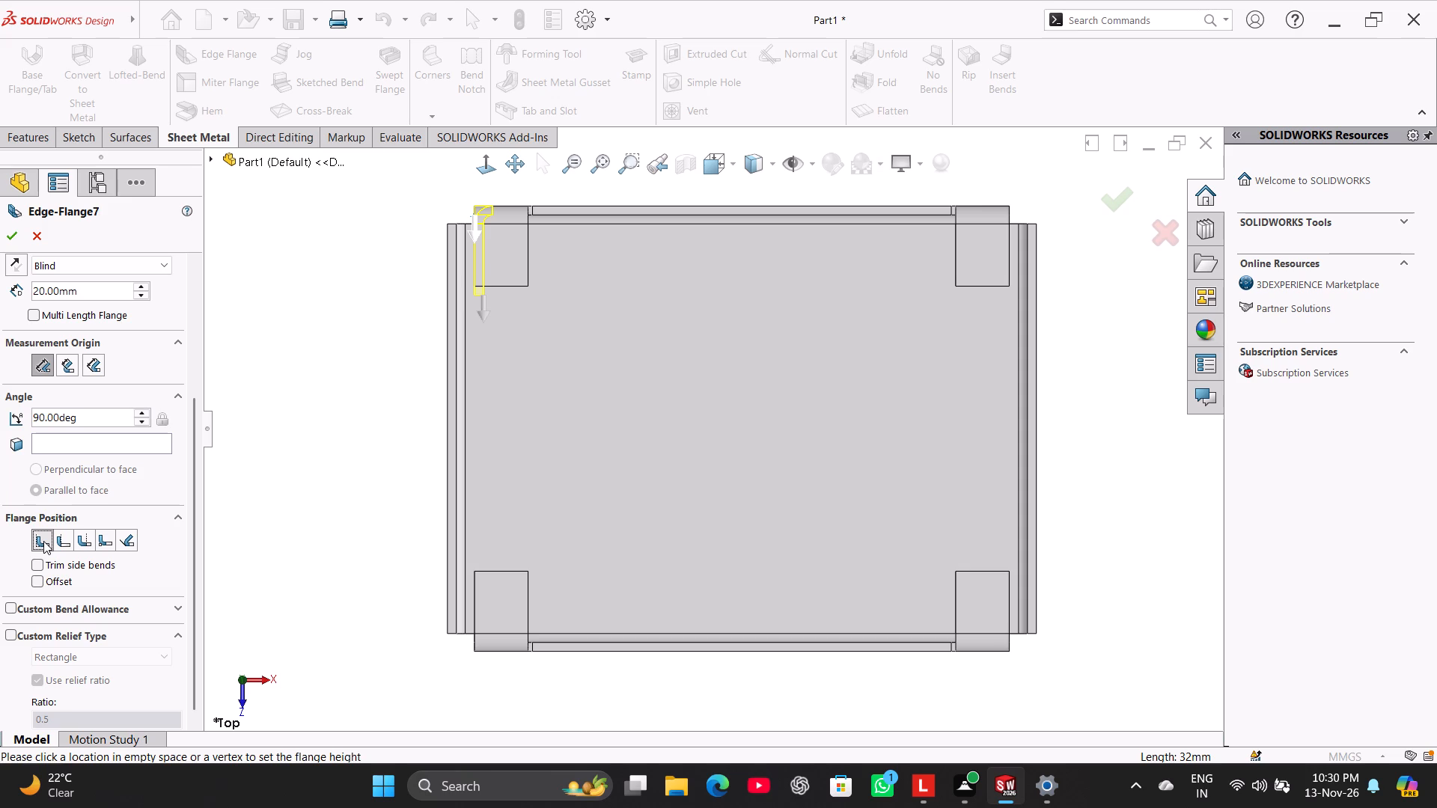
{"action": "left_click", "coordinate": [84, 542]}
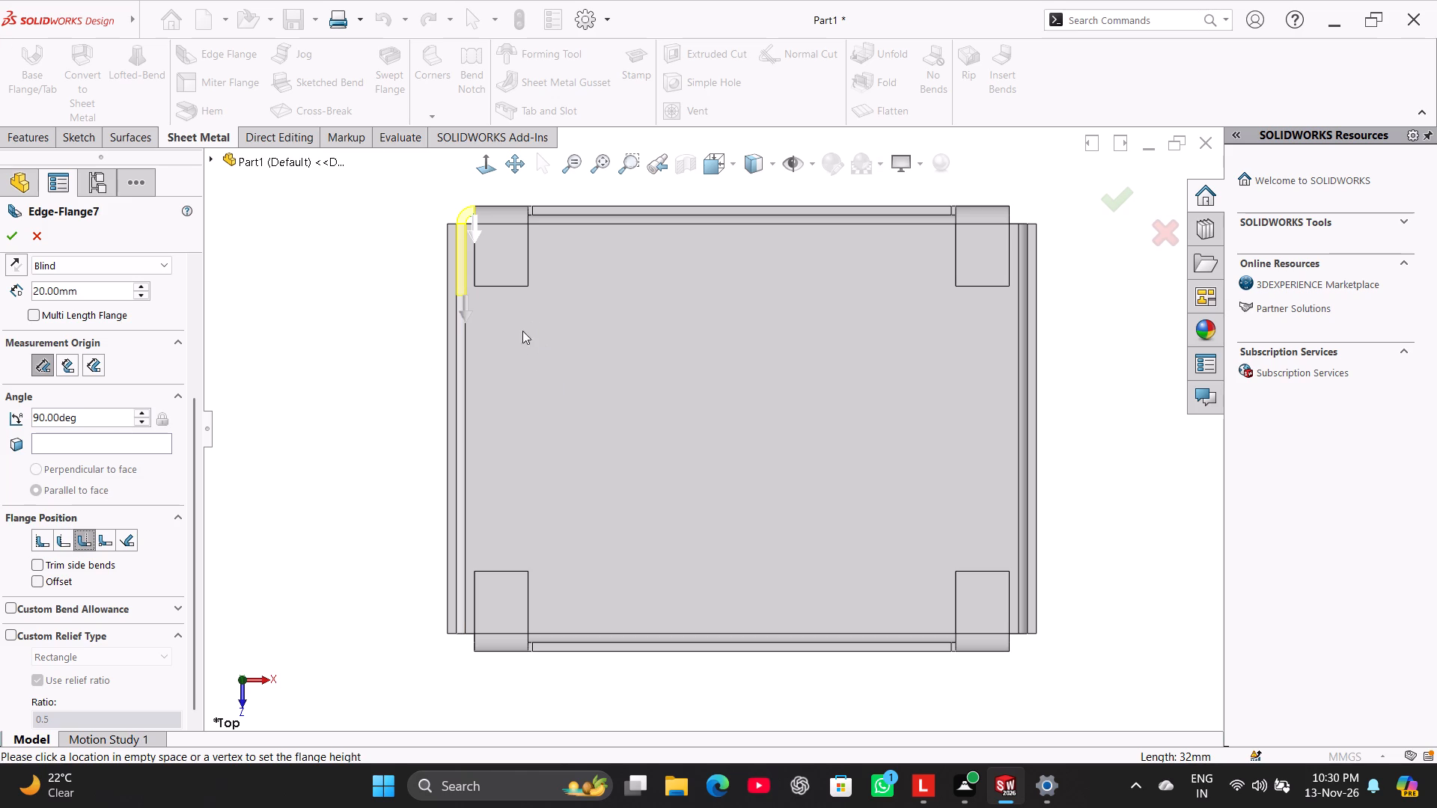
Examine from the top how the flange preview fits against the adjoining short wall and corner tab.
{"action": "scroll", "coordinate": [436, 251], "scroll_direction": "down", "scroll_amount": 6}
{"action": "scroll", "coordinate": [575, 296], "scroll_direction": "down", "scroll_amount": 5}
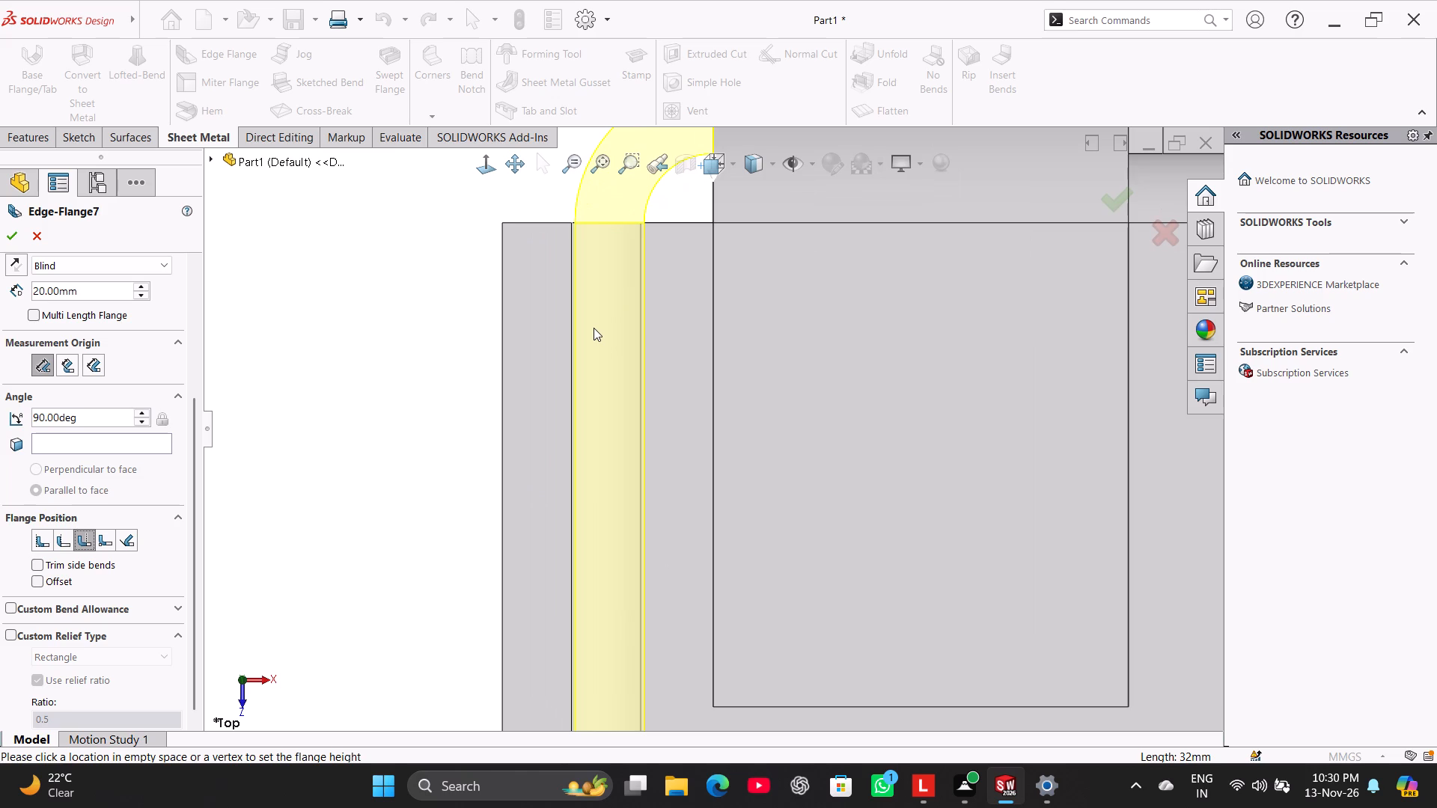
{"action": "scroll", "coordinate": [580, 313], "scroll_direction": "down", "scroll_amount": 3}
{"action": "scroll", "coordinate": [580, 313], "scroll_direction": "up", "scroll_amount": 4}
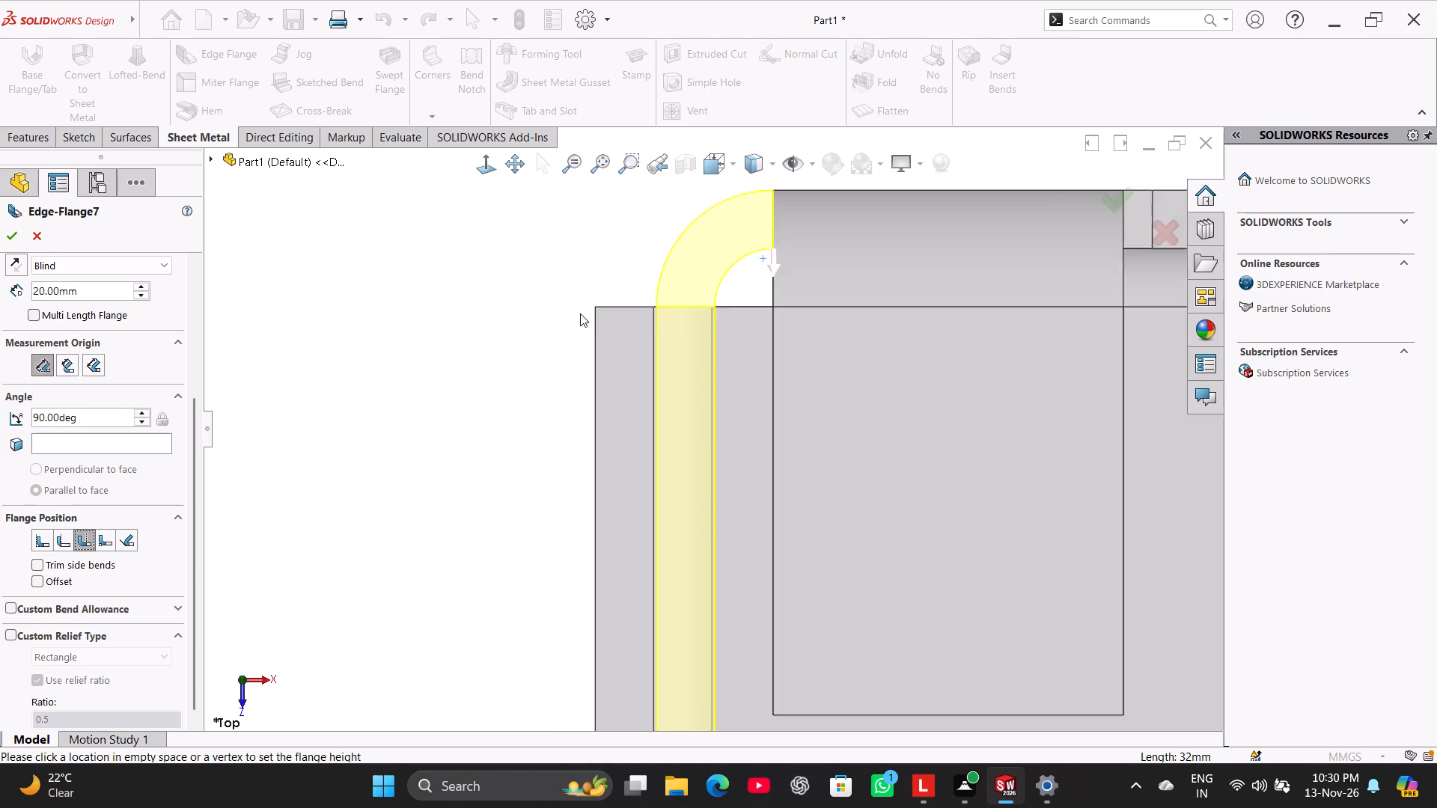
{"action": "scroll", "coordinate": [580, 313], "scroll_direction": "up", "scroll_amount": 1}
{"action": "scroll", "coordinate": [623, 400], "scroll_direction": "up", "scroll_amount": 8}
{"action": "scroll", "coordinate": [710, 489], "scroll_direction": "down", "scroll_amount": 1}
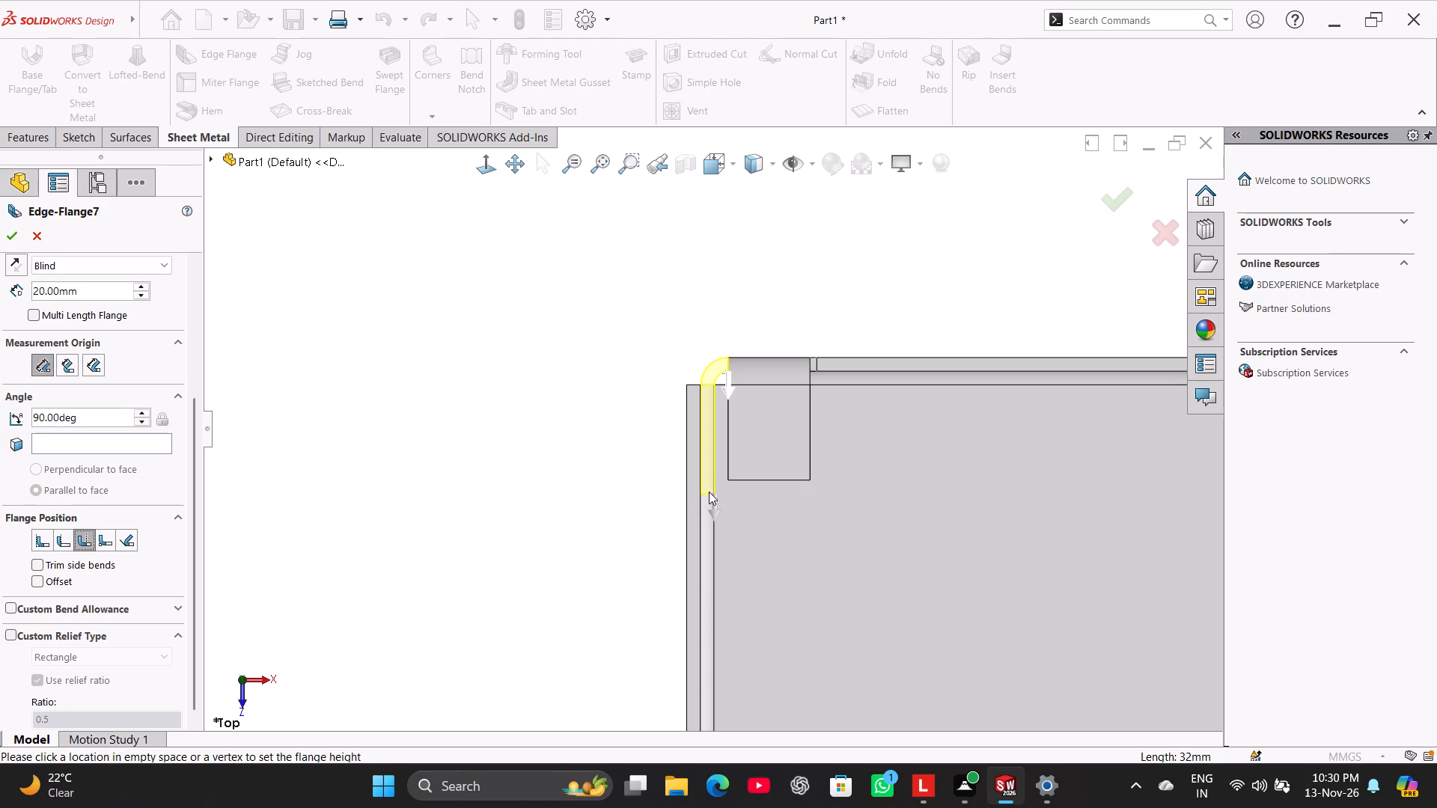
{"action": "scroll", "coordinate": [709, 492], "scroll_direction": "up", "scroll_amount": 4}
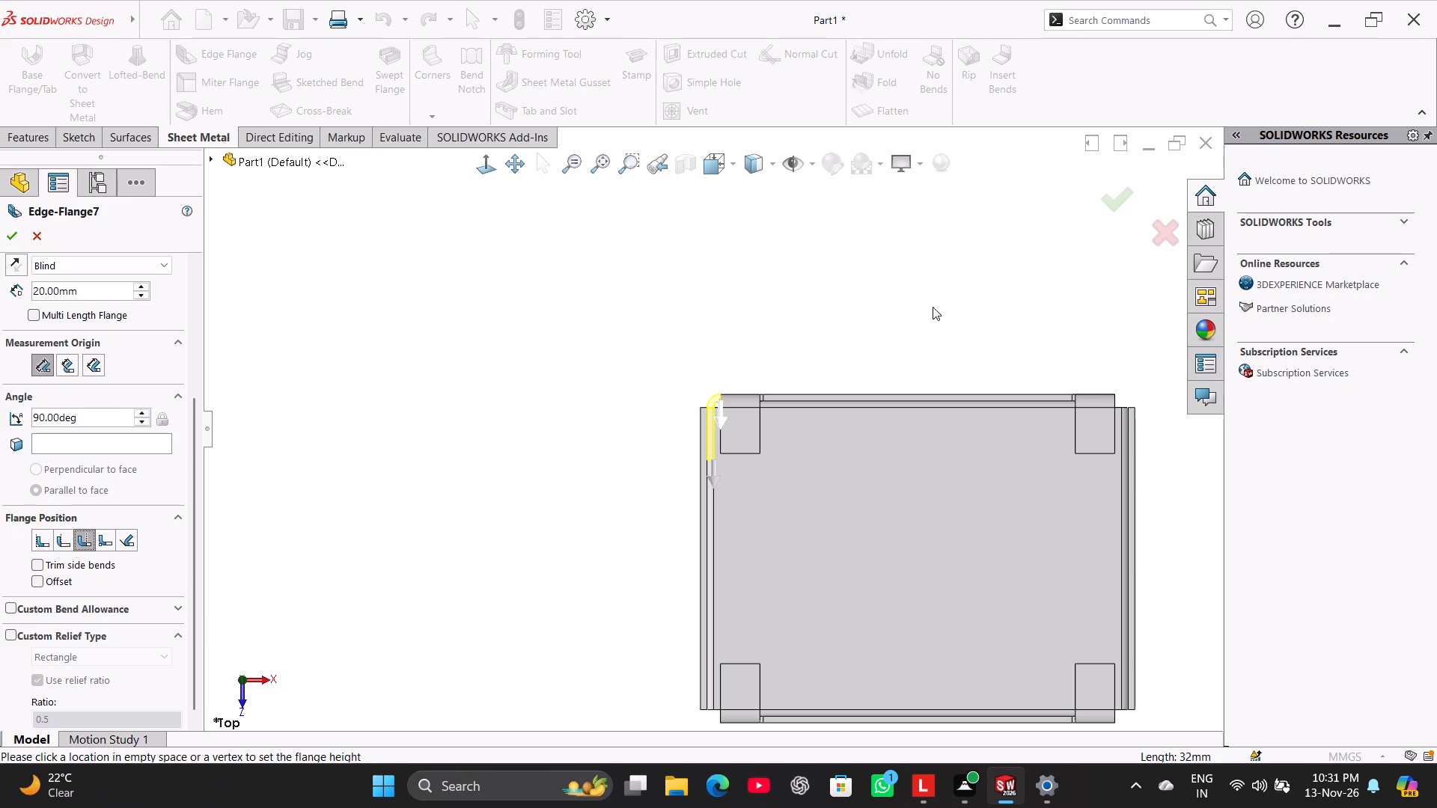
Add the opposite long wall's vertical end edge at the same end of the box to the edge flange.
{"action": "right_click_drag", "start_coordinate": [506, 422], "coordinate": [775, 199]}
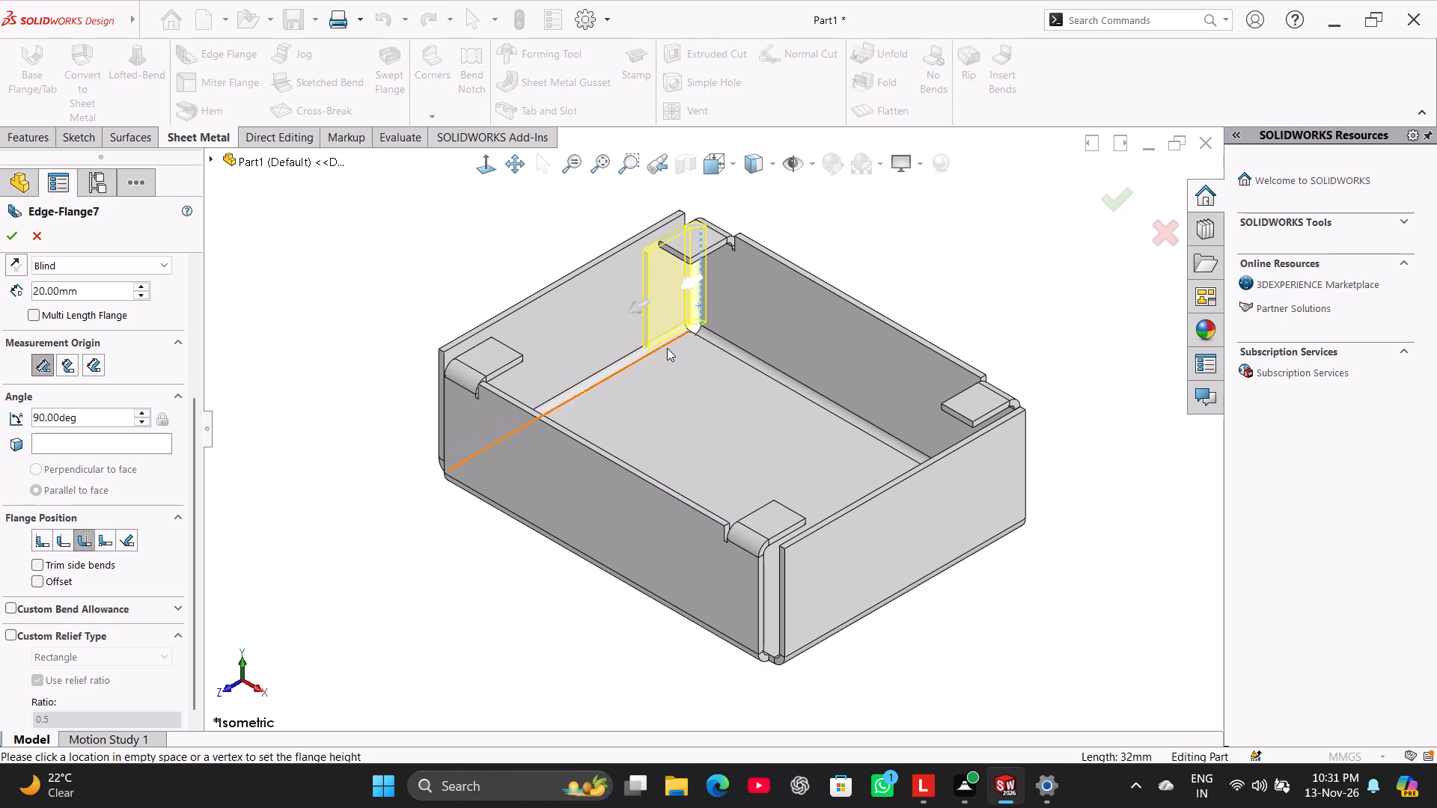
{"action": "middle_click_drag", "start_coordinate": [667, 350], "coordinate": [567, 473]}
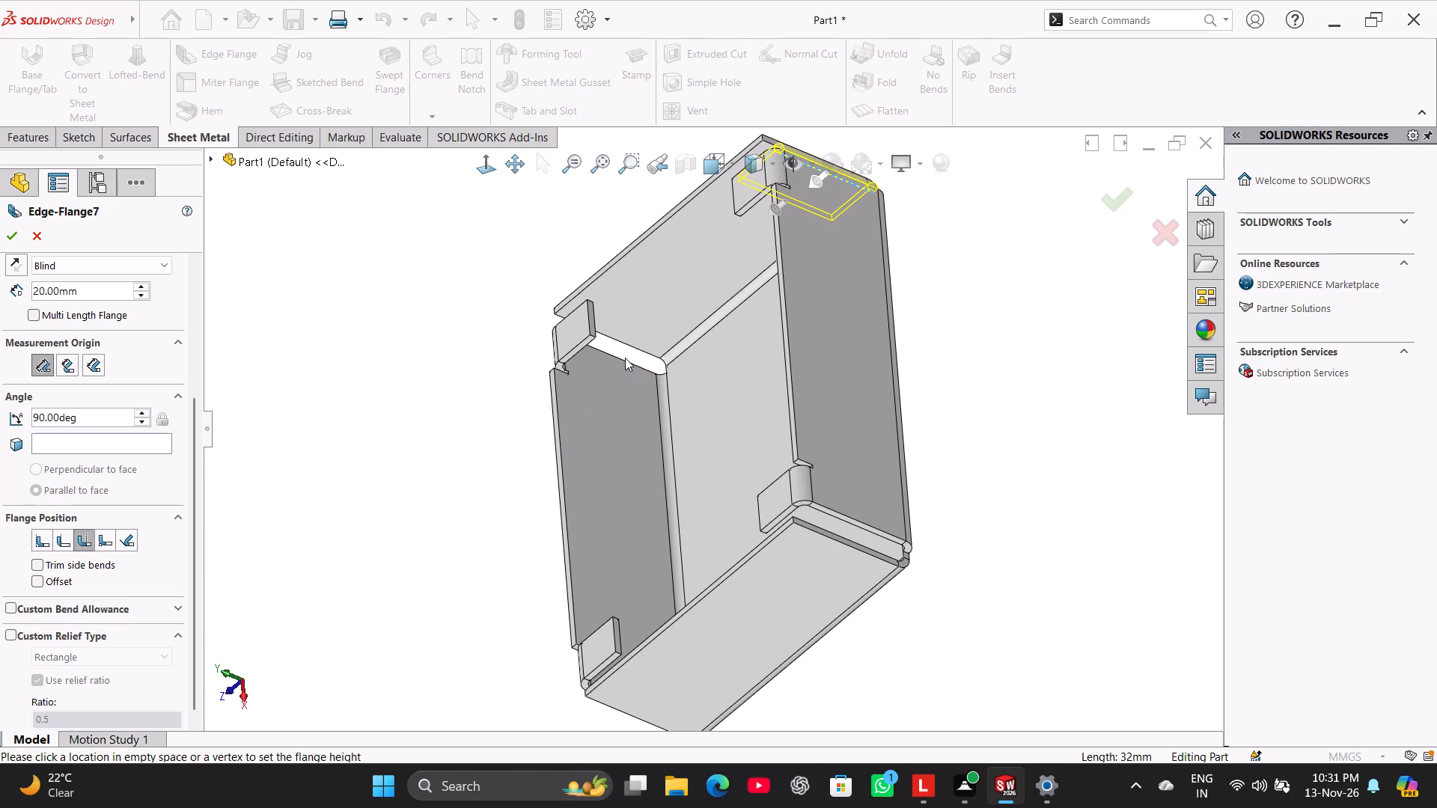
{"action": "left_click", "coordinate": [622, 359]}
Examine the two corner flange previews from several angles and from the top.
{"action": "middle_click_drag", "start_coordinate": [495, 447], "coordinate": [608, 486]}
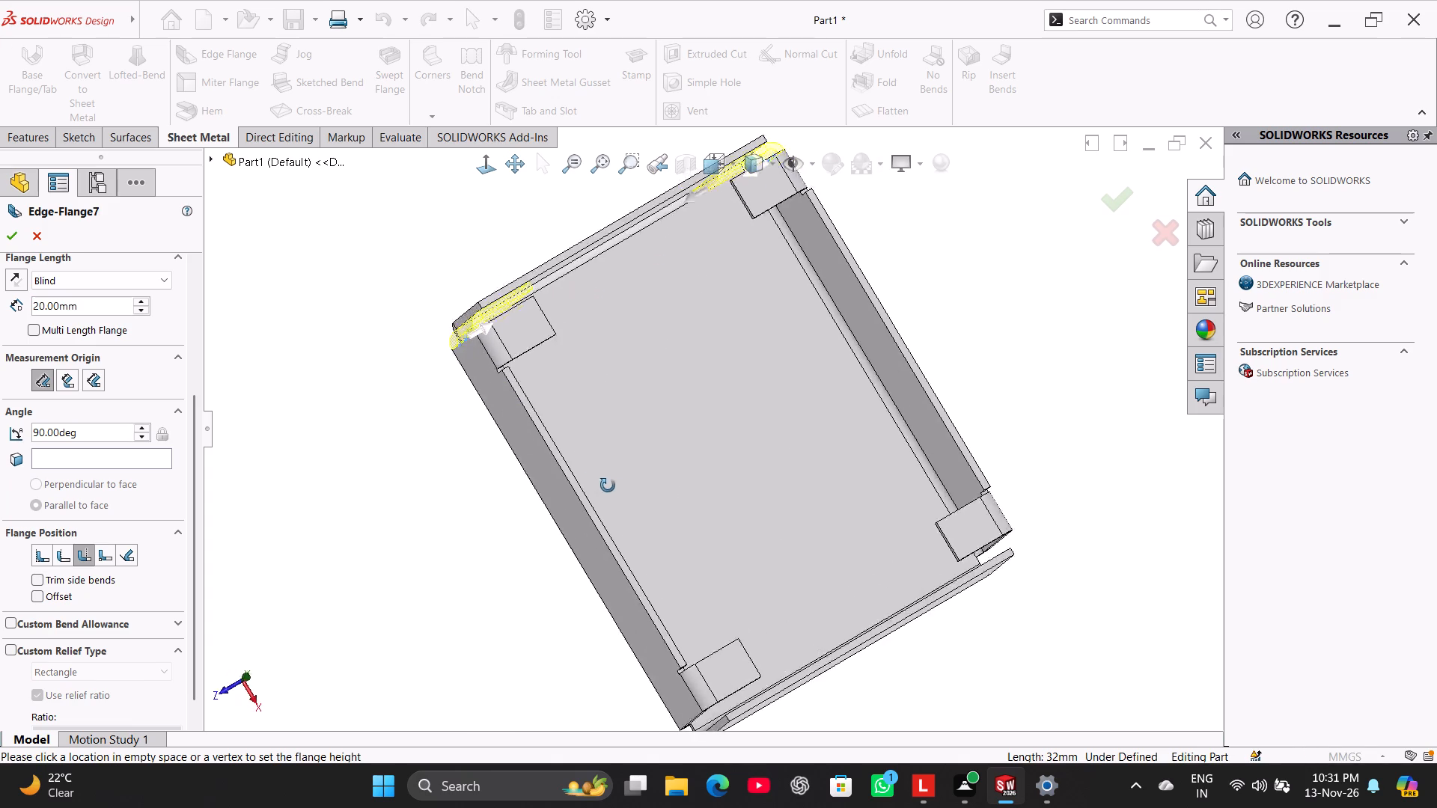
{"action": "middle_click_drag", "start_coordinate": [608, 486], "coordinate": [594, 400]}
{"action": "right_click_drag", "start_coordinate": [422, 511], "coordinate": [516, 432]}
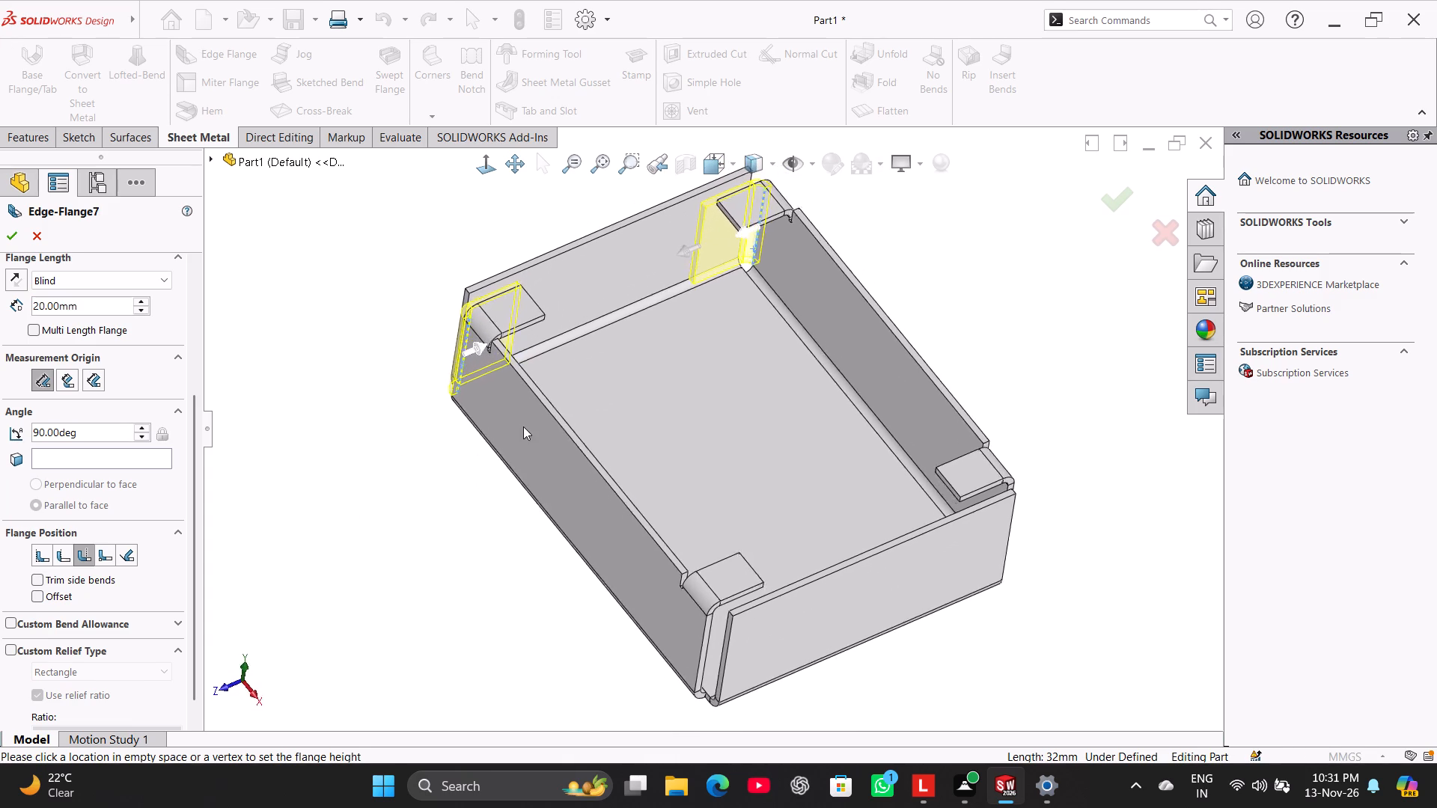
{"action": "middle_click_drag", "start_coordinate": [543, 555], "coordinate": [611, 625]}
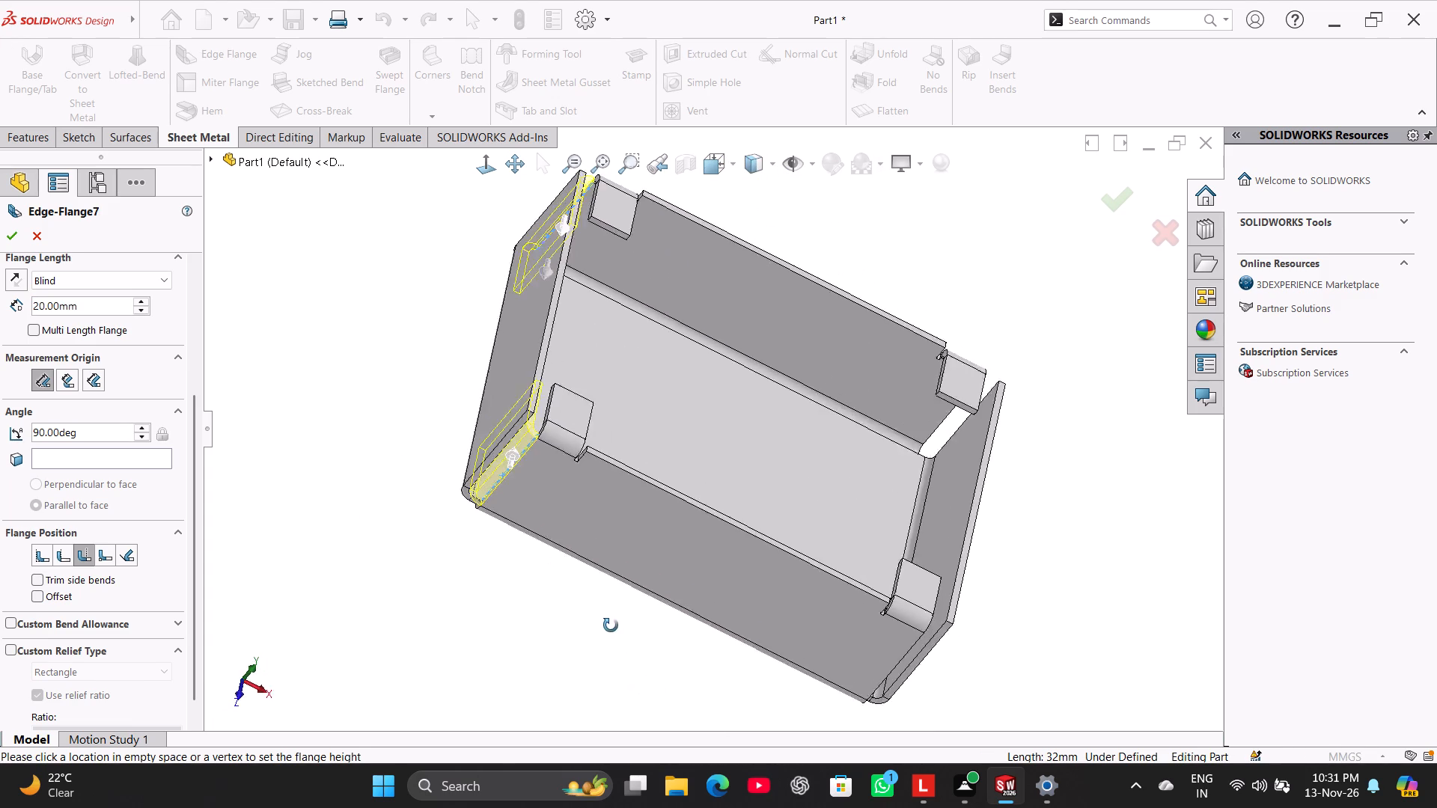
{"action": "middle_click_drag", "start_coordinate": [611, 625], "coordinate": [492, 626]}
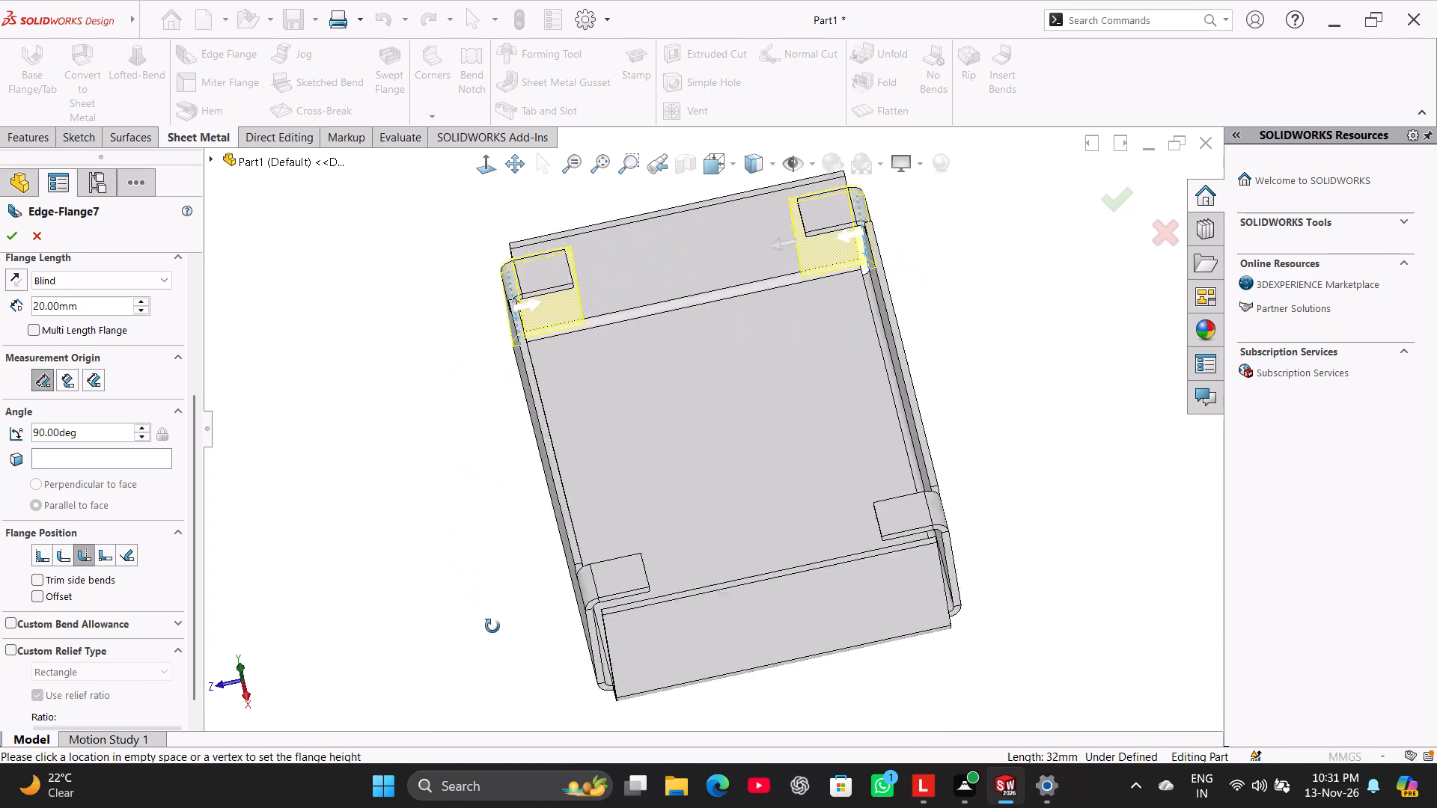
{"action": "middle_click_drag", "start_coordinate": [492, 626], "coordinate": [563, 741]}
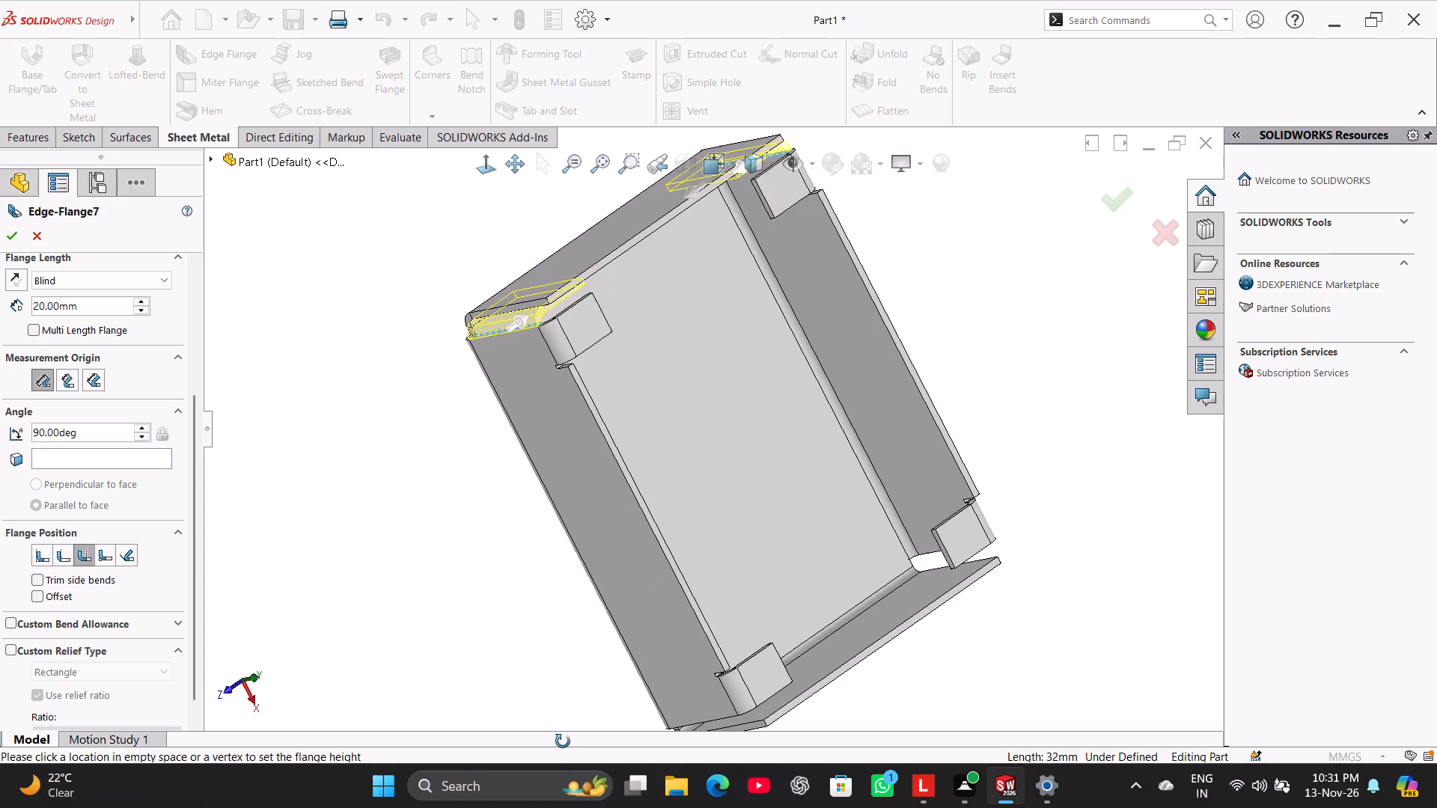
{"action": "middle_click_drag", "start_coordinate": [563, 741], "coordinate": [576, 732]}
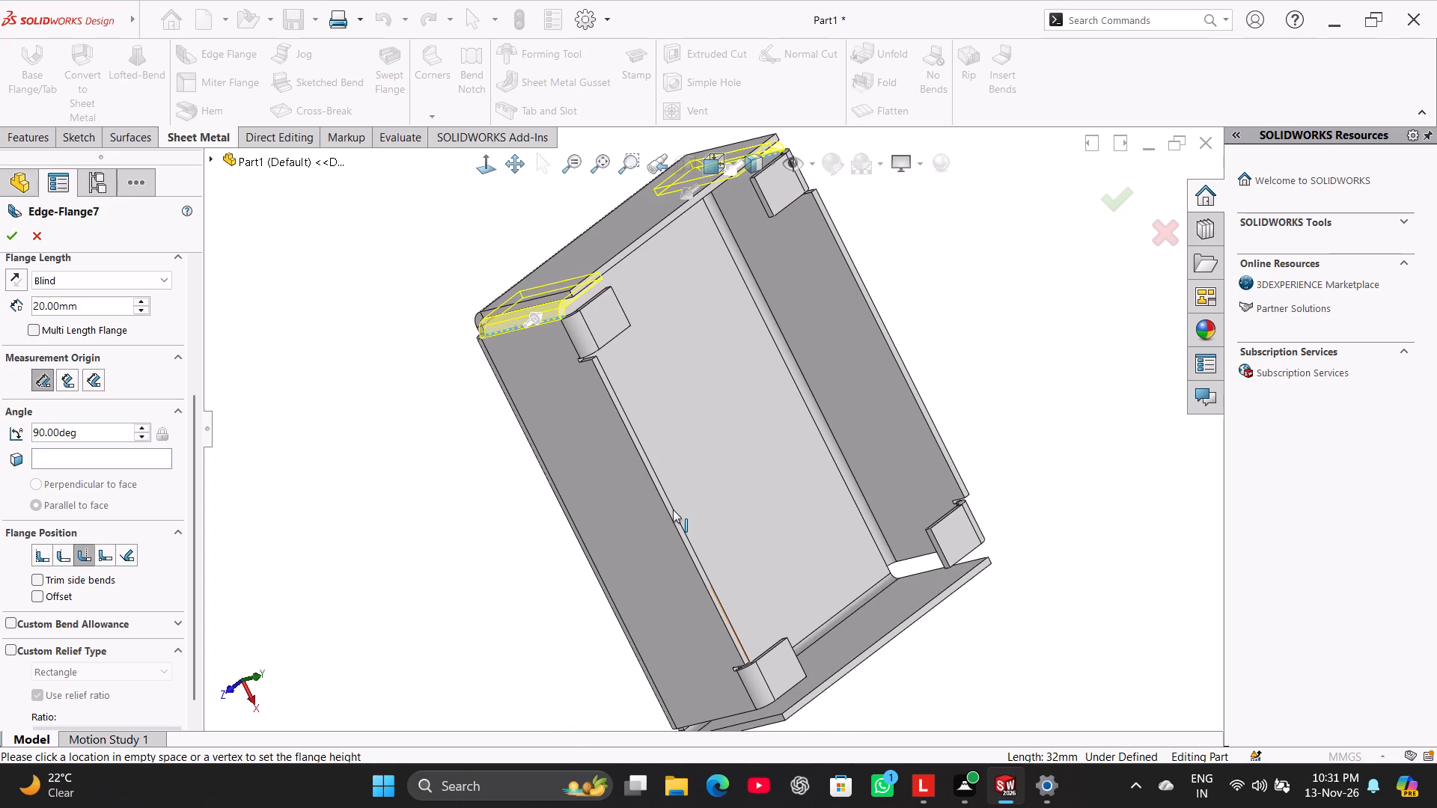
{"action": "scroll", "coordinate": [701, 347], "scroll_direction": "up", "scroll_amount": 2}
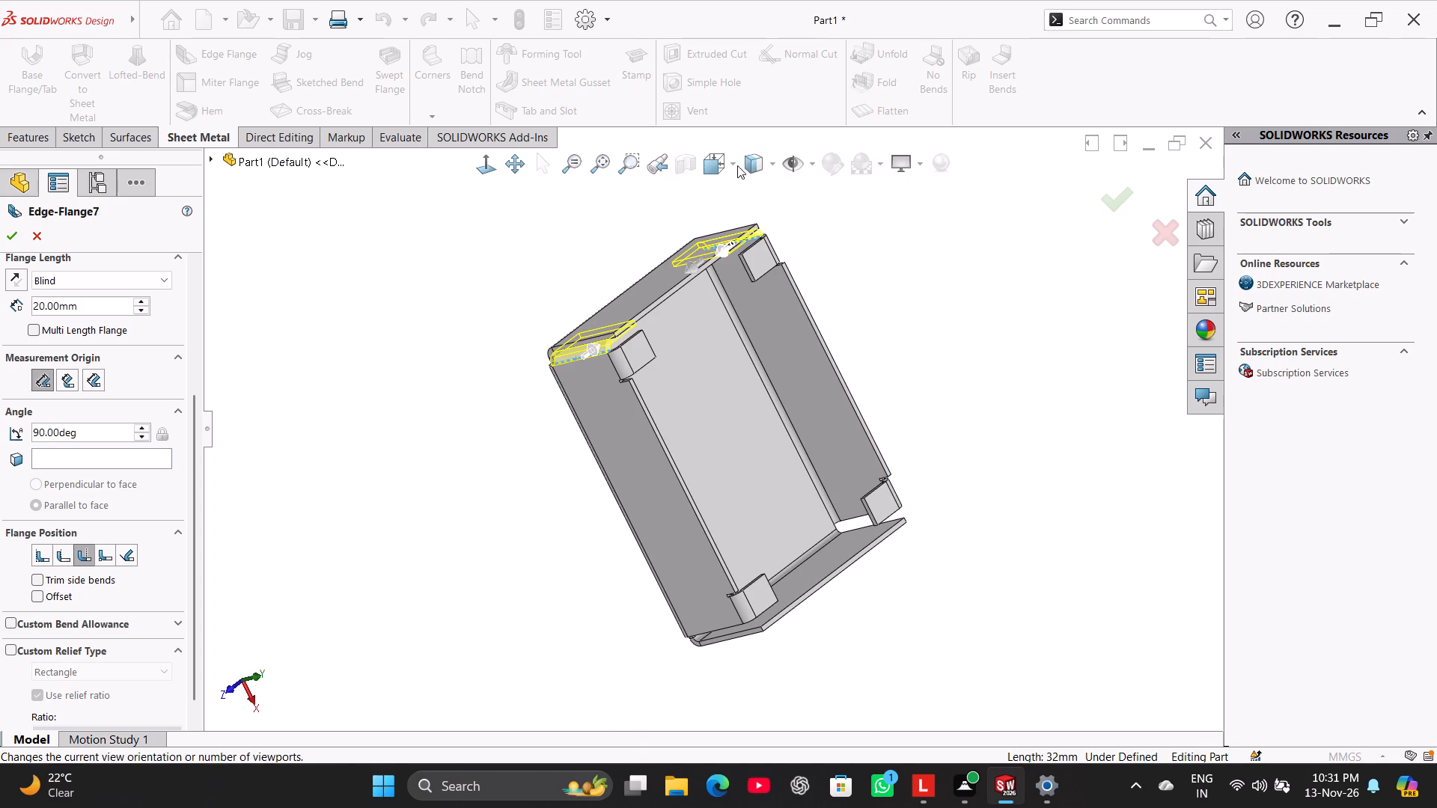
{"action": "left_click", "coordinate": [736, 161]}
{"action": "left_click", "coordinate": [743, 224]}
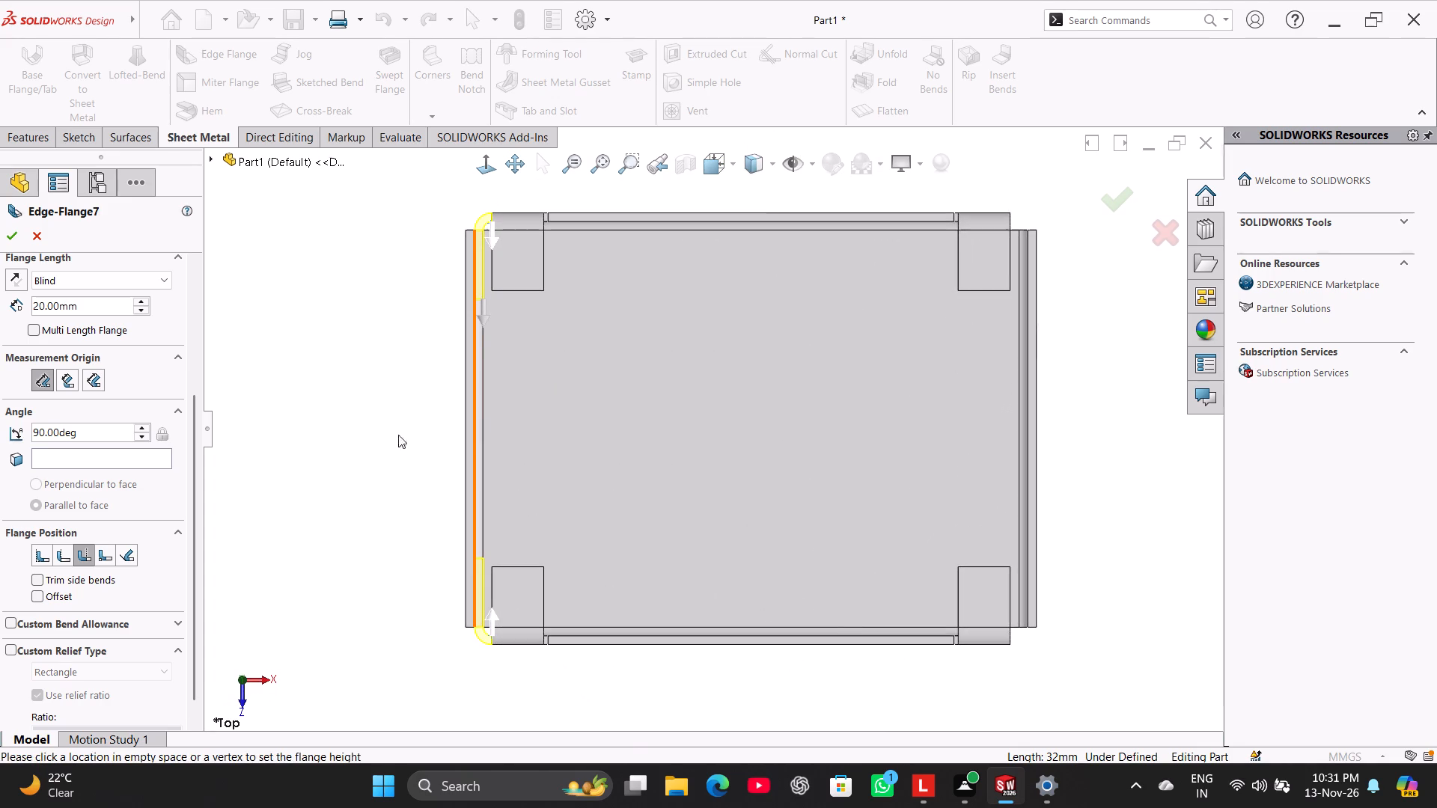
Add the two long walls' vertical end edges at the other end of the box to the edge flange.
{"action": "right_click_drag", "start_coordinate": [1087, 476], "coordinate": [1101, 455]}
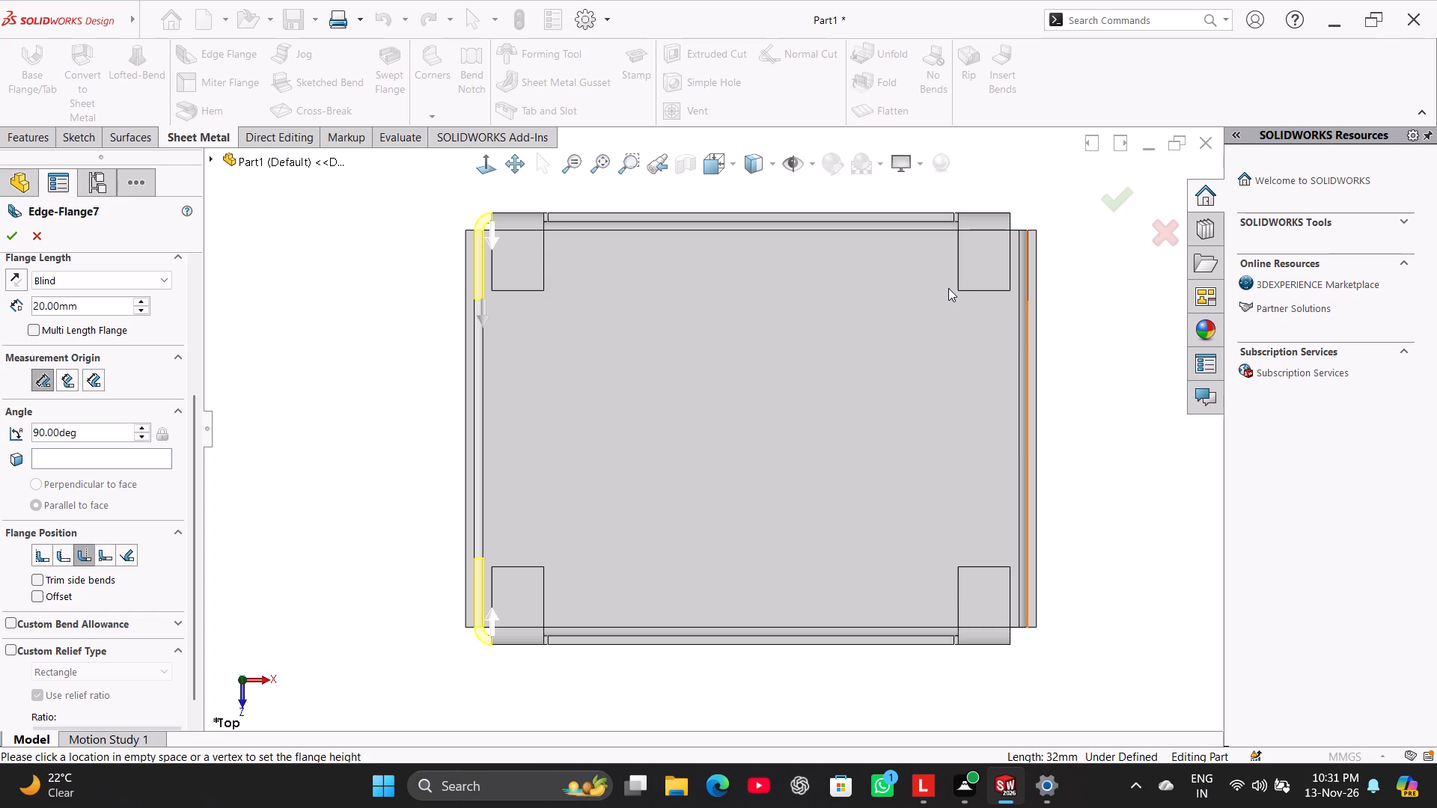
{"action": "middle_click_drag", "start_coordinate": [1081, 304], "coordinate": [1067, 203]}
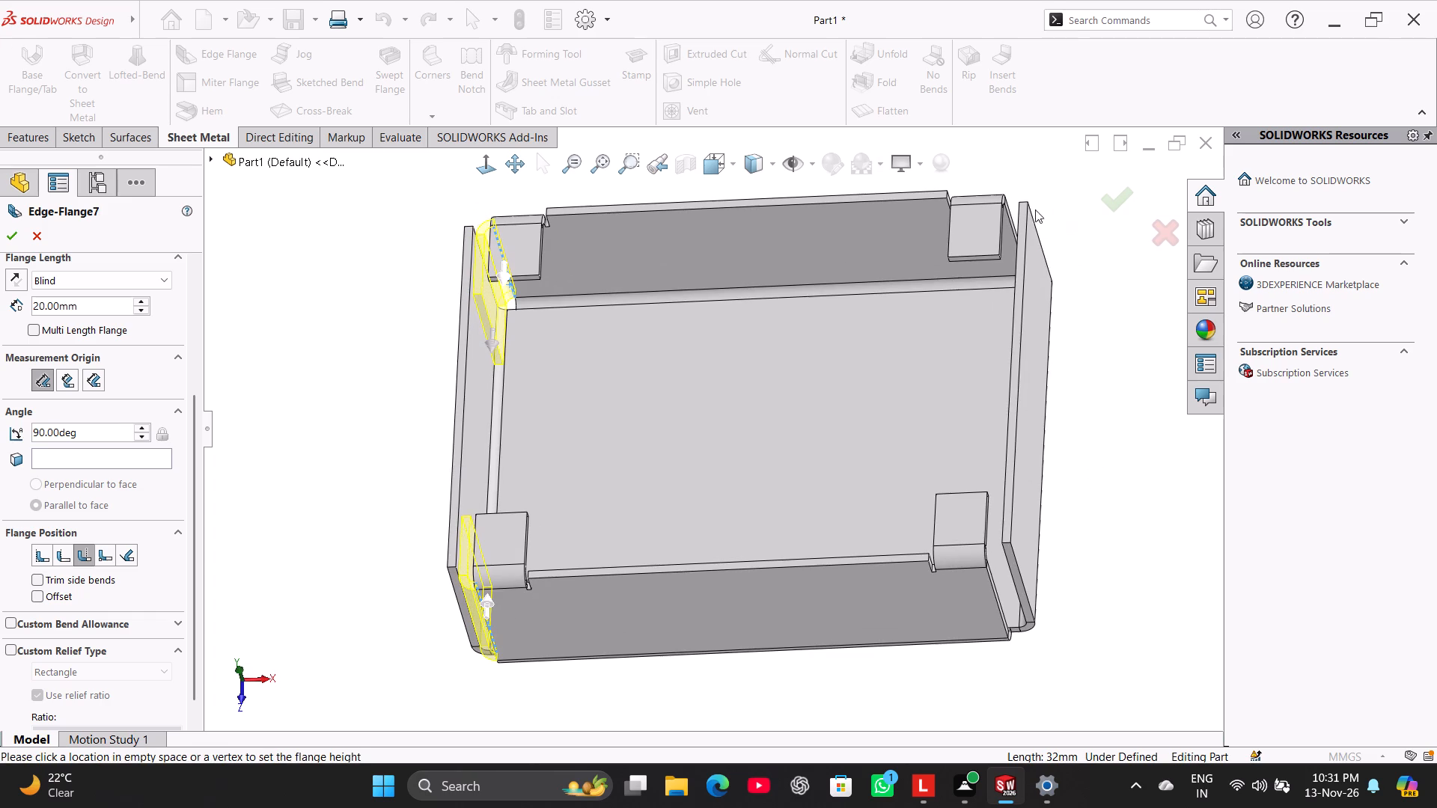
{"action": "left_click", "coordinate": [1010, 217]}
{"action": "middle_click_drag", "start_coordinate": [921, 364], "coordinate": [952, 449]}
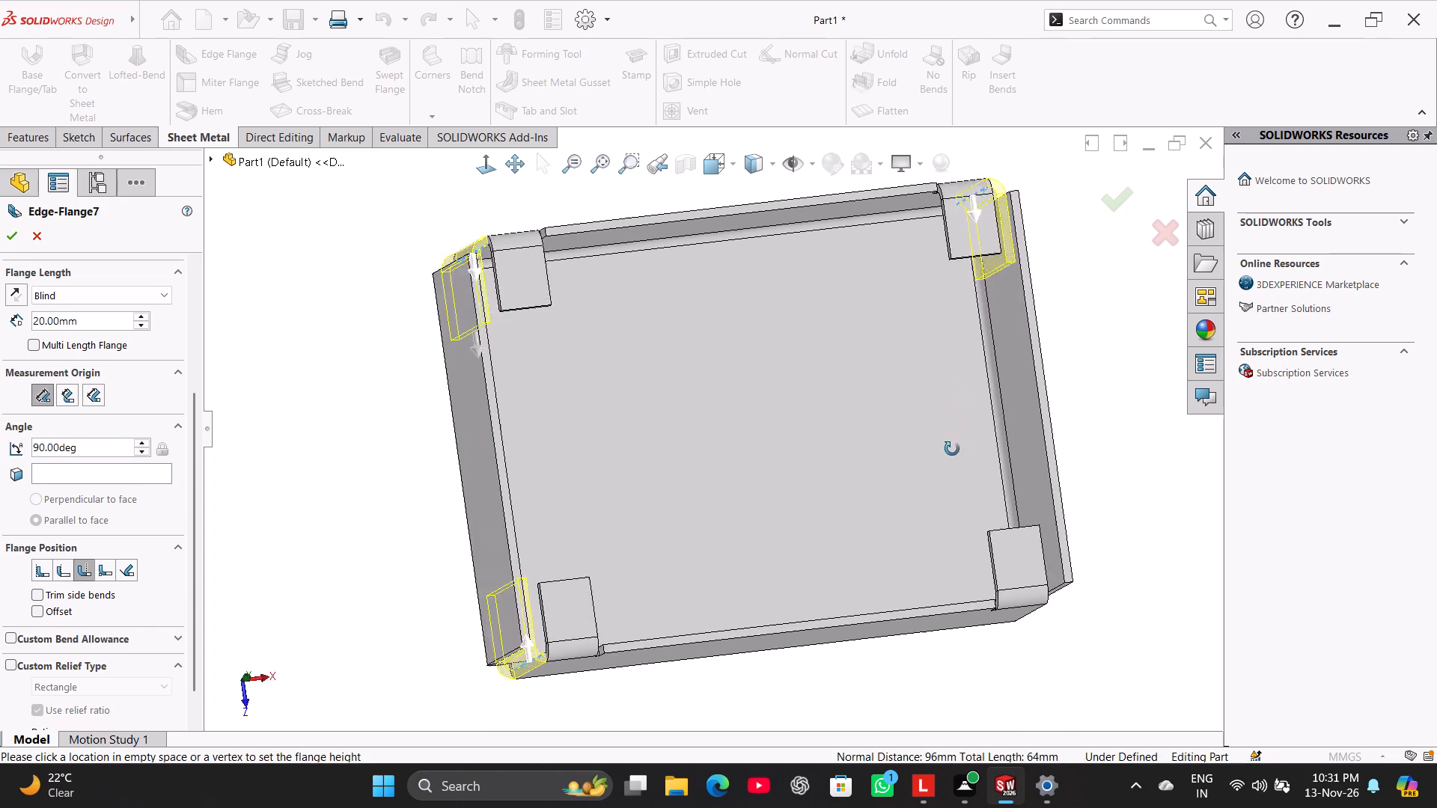
{"action": "middle_click_drag", "start_coordinate": [952, 449], "coordinate": [897, 448]}
{"action": "left_click", "coordinate": [1005, 601]}
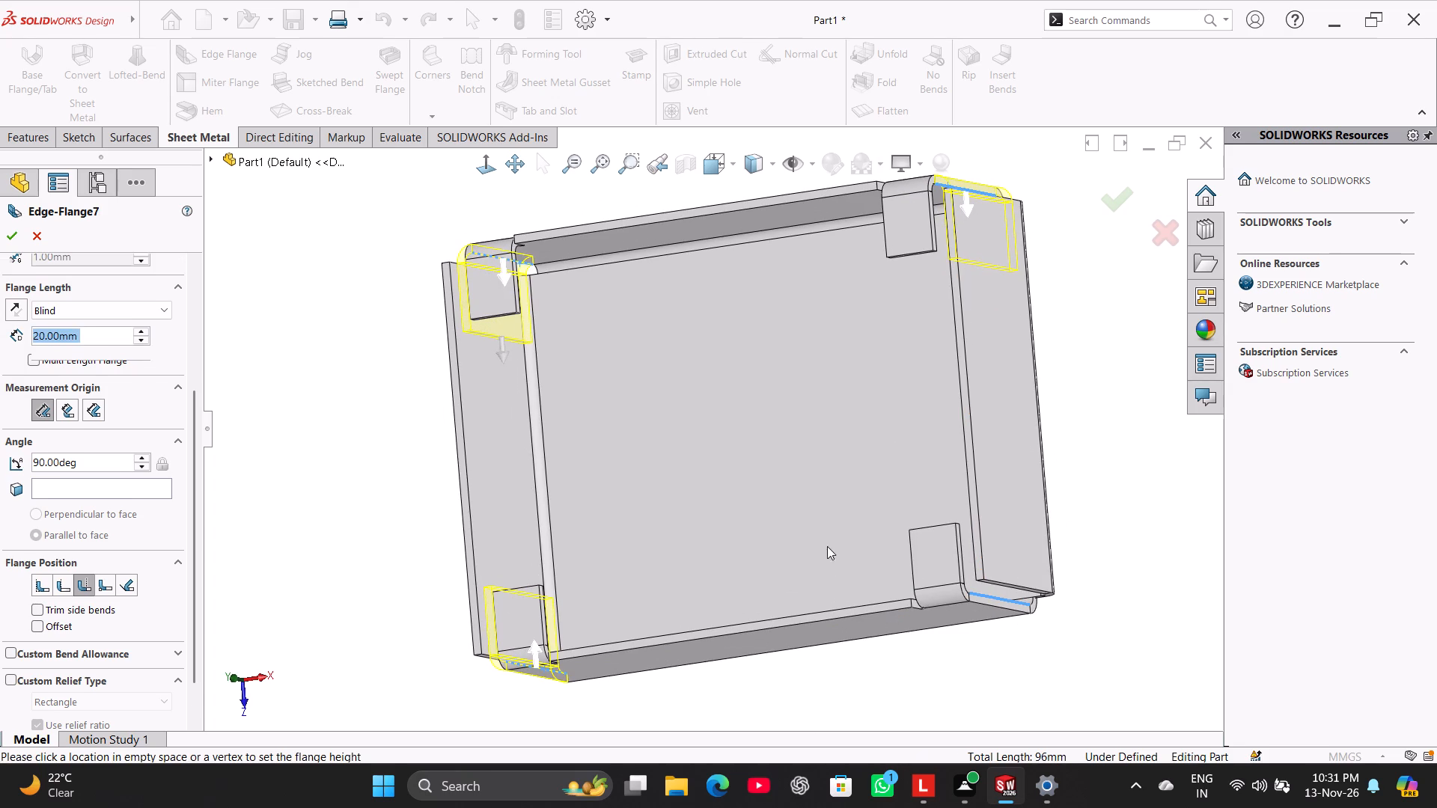
{"action": "middle_click_drag", "start_coordinate": [818, 527], "coordinate": [787, 558]}
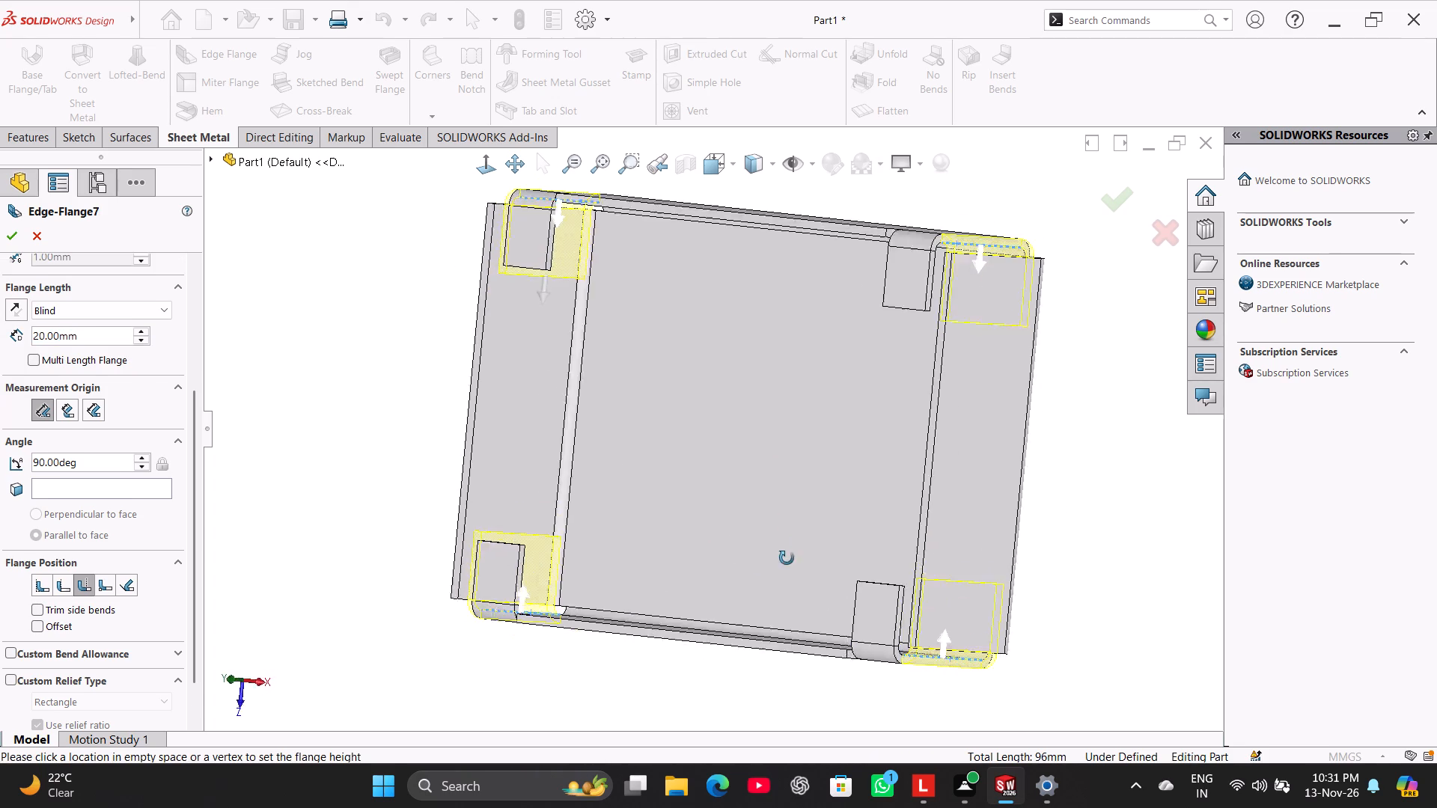
{"action": "middle_click_drag", "start_coordinate": [787, 558], "coordinate": [871, 460]}
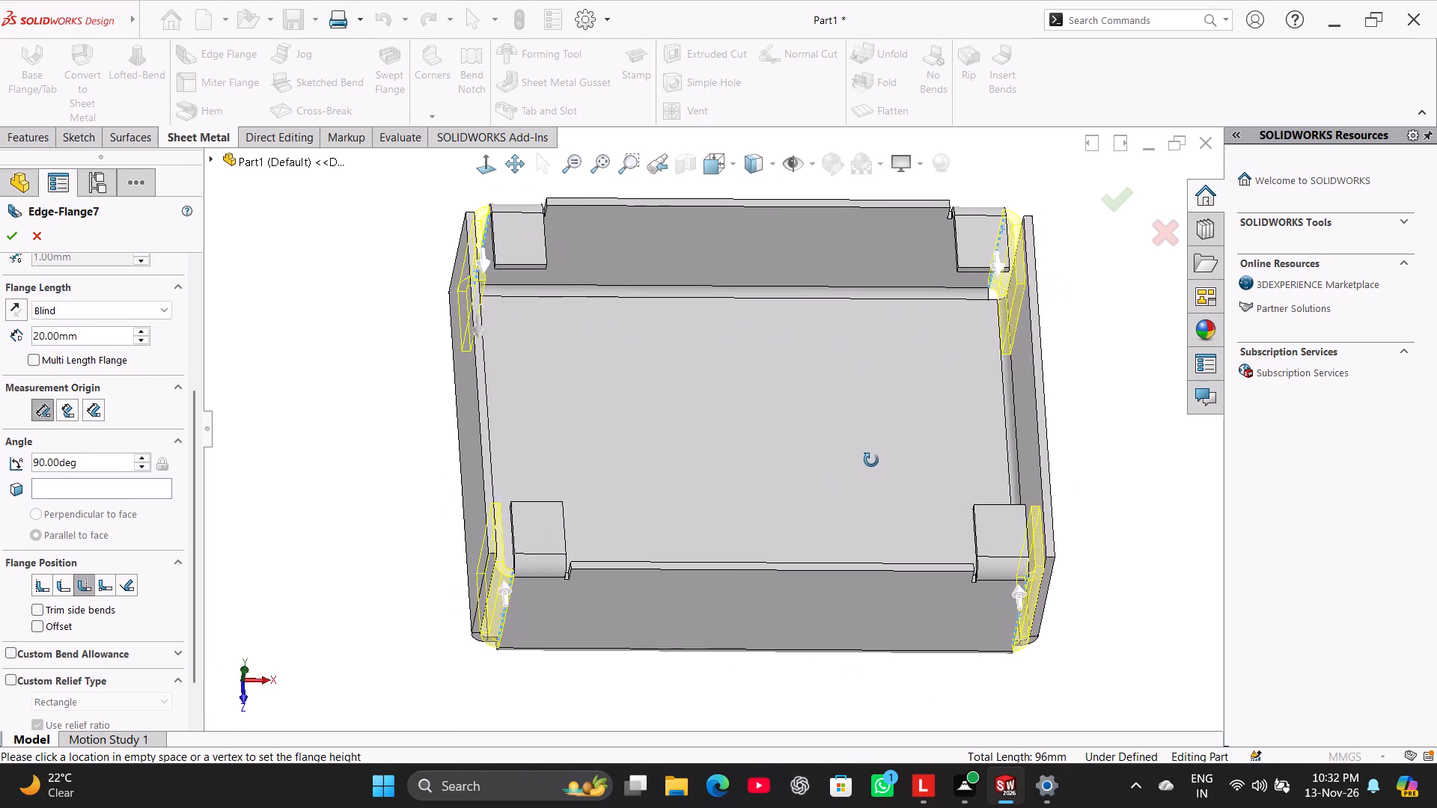
{"action": "middle_click_drag", "start_coordinate": [871, 460], "coordinate": [866, 486]}
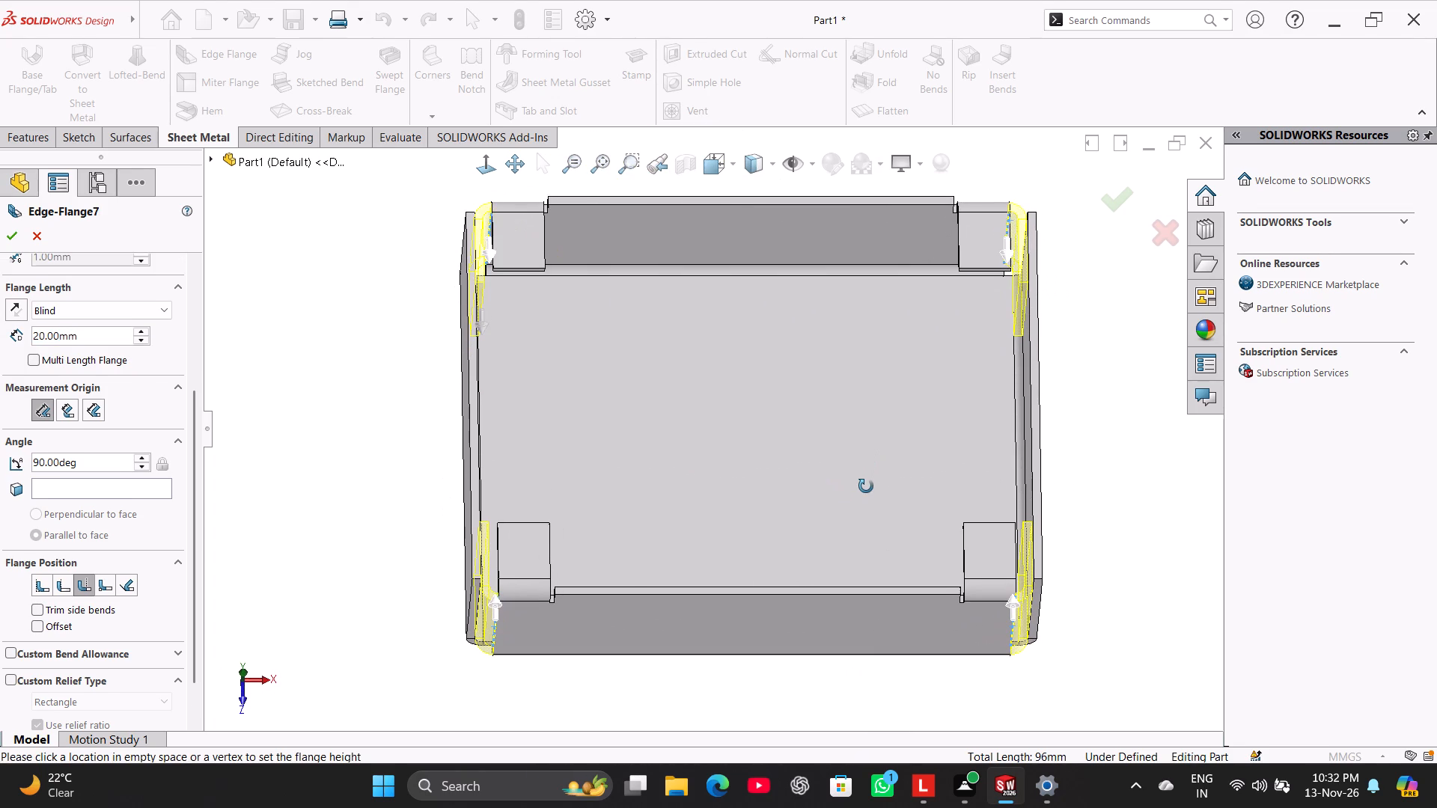
Create the 20 mm, 90-degree edge flange on the four vertical end edges of the two long walls.
{"action": "middle_click_drag", "start_coordinate": [866, 486], "coordinate": [867, 488]}
{"action": "right_click_drag", "start_coordinate": [407, 455], "coordinate": [527, 311]}
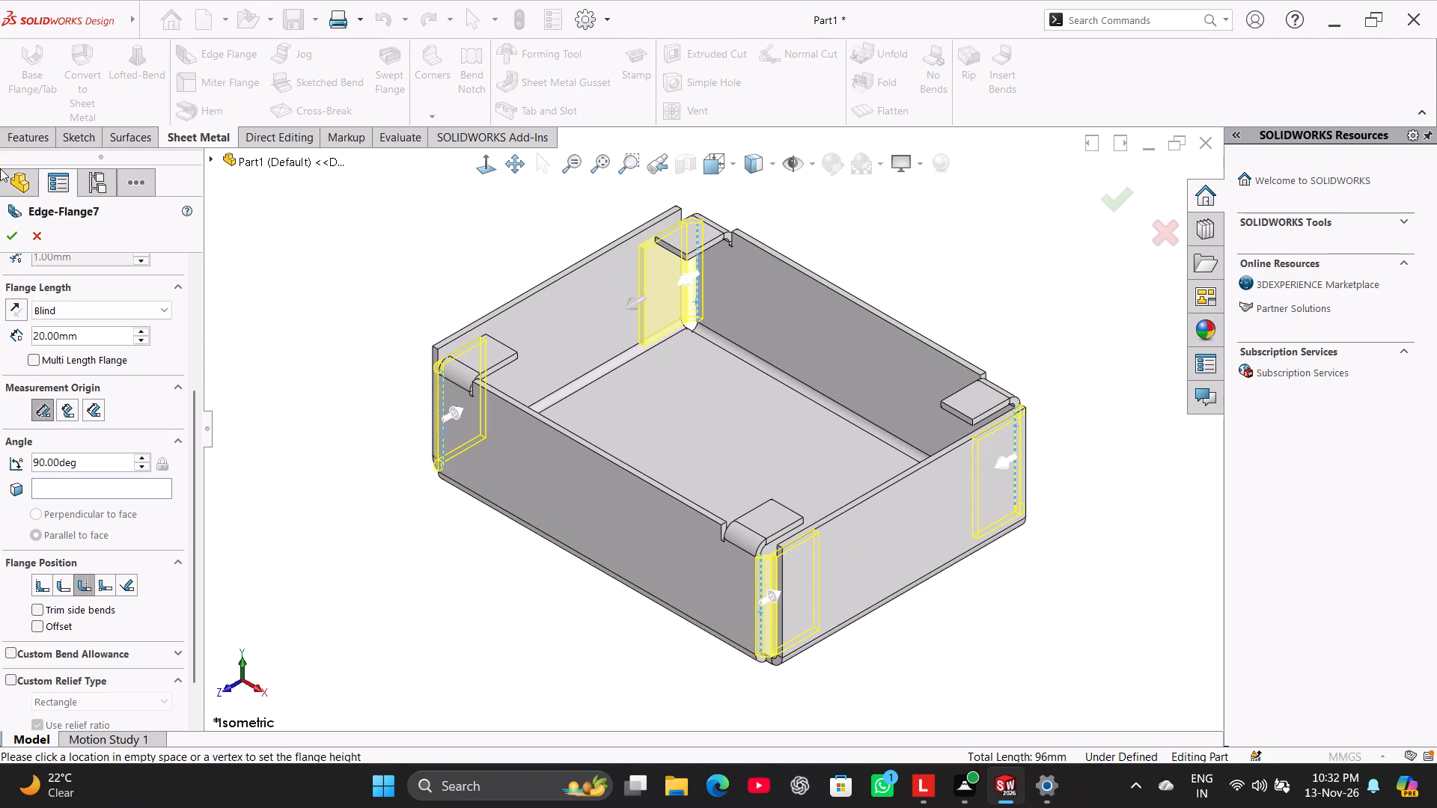
{"action": "left_click", "coordinate": [6, 237]}
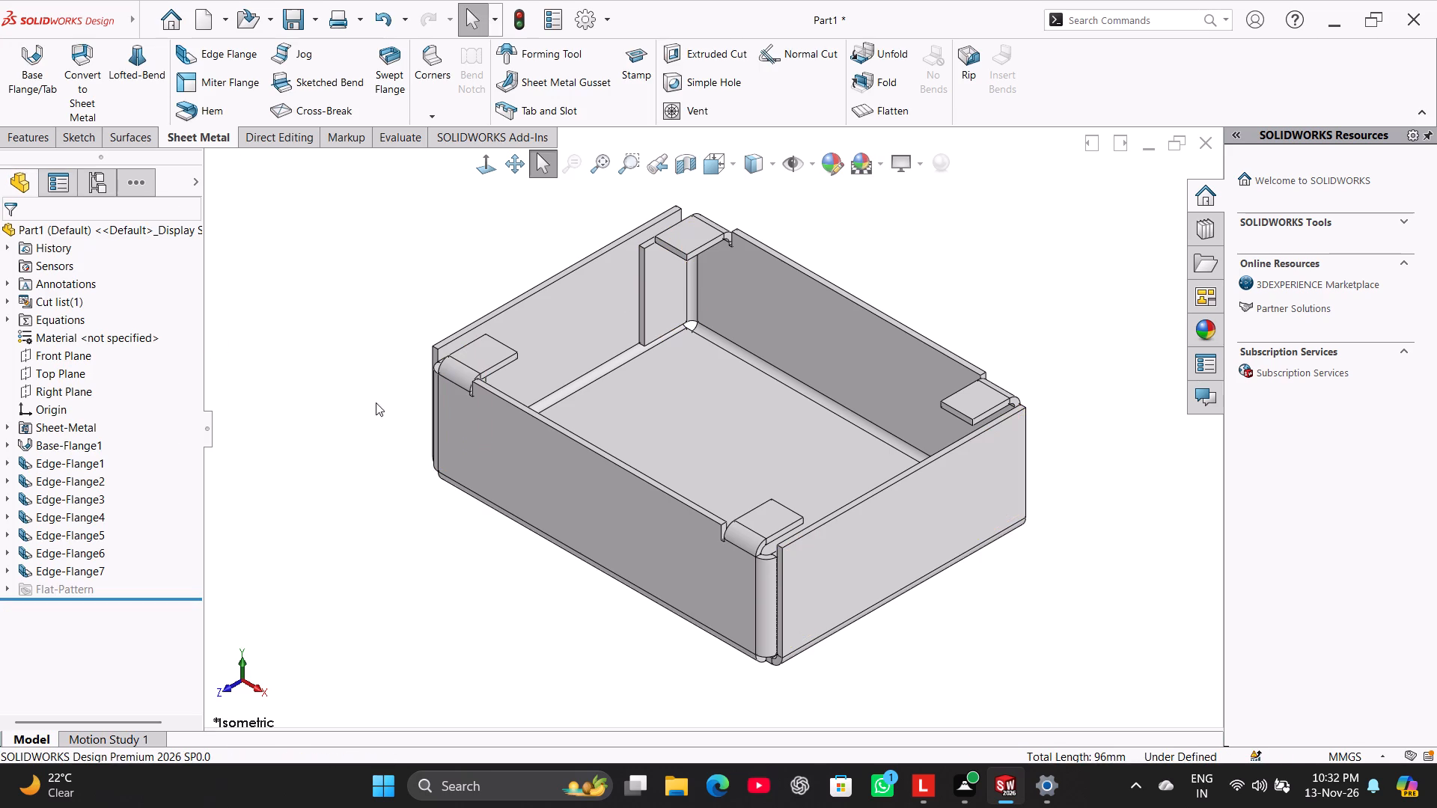
Examine the finished corner flanges from above and return the box to the isometric view.
{"action": "left_click", "coordinate": [413, 450]}
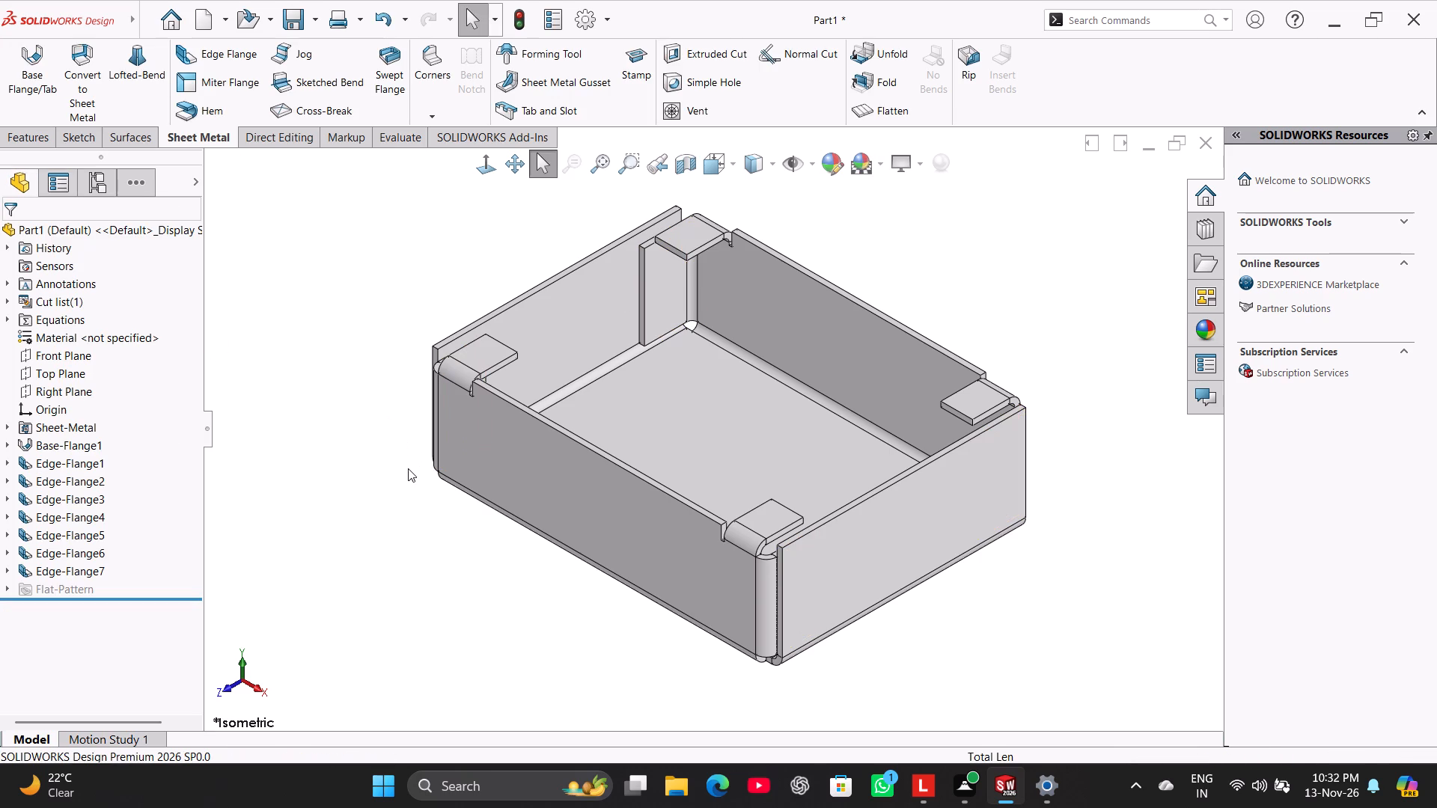
{"action": "middle_click_drag", "start_coordinate": [412, 469], "coordinate": [464, 579]}
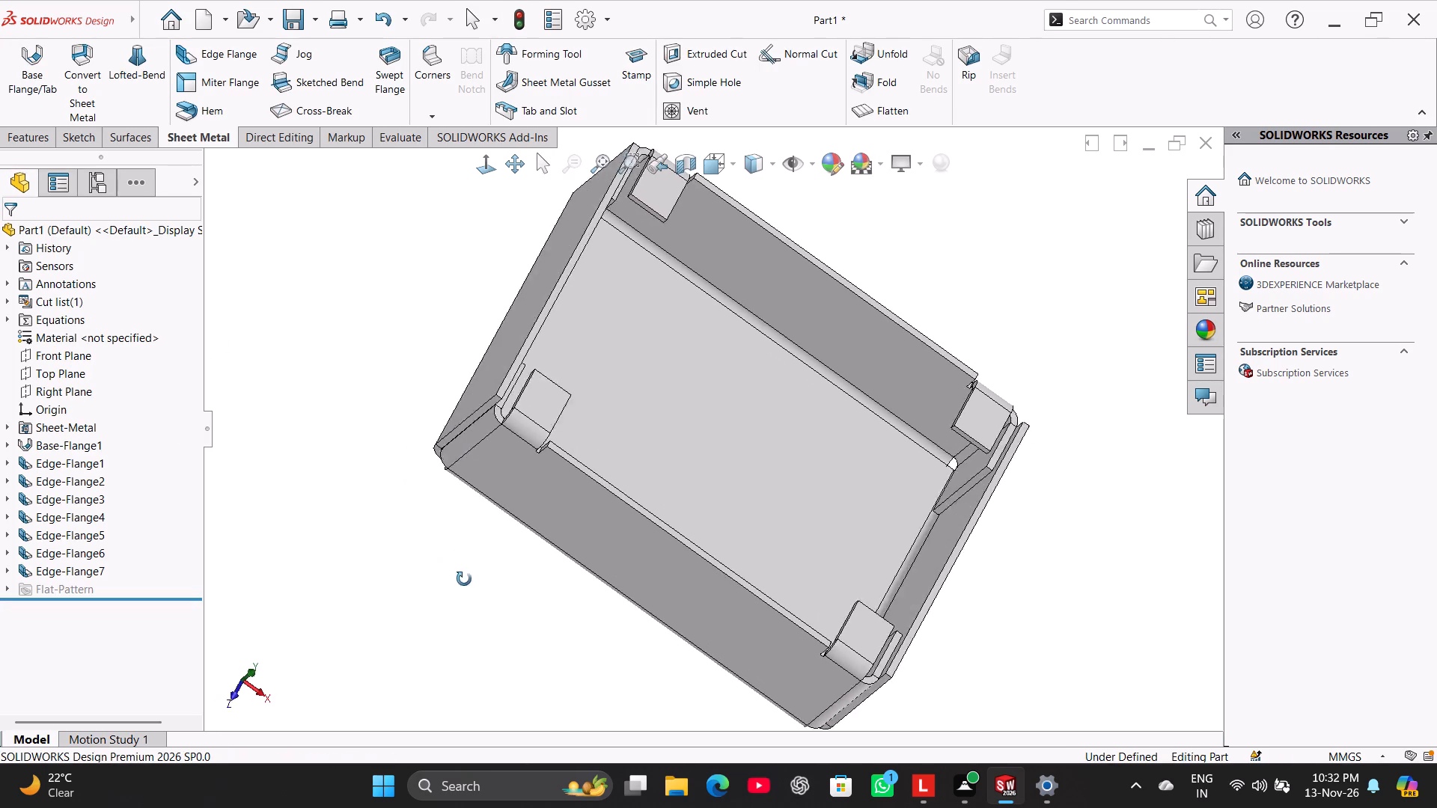
{"action": "middle_click_drag", "start_coordinate": [464, 579], "coordinate": [407, 483]}
{"action": "right_click_drag", "start_coordinate": [404, 466], "coordinate": [513, 364]}
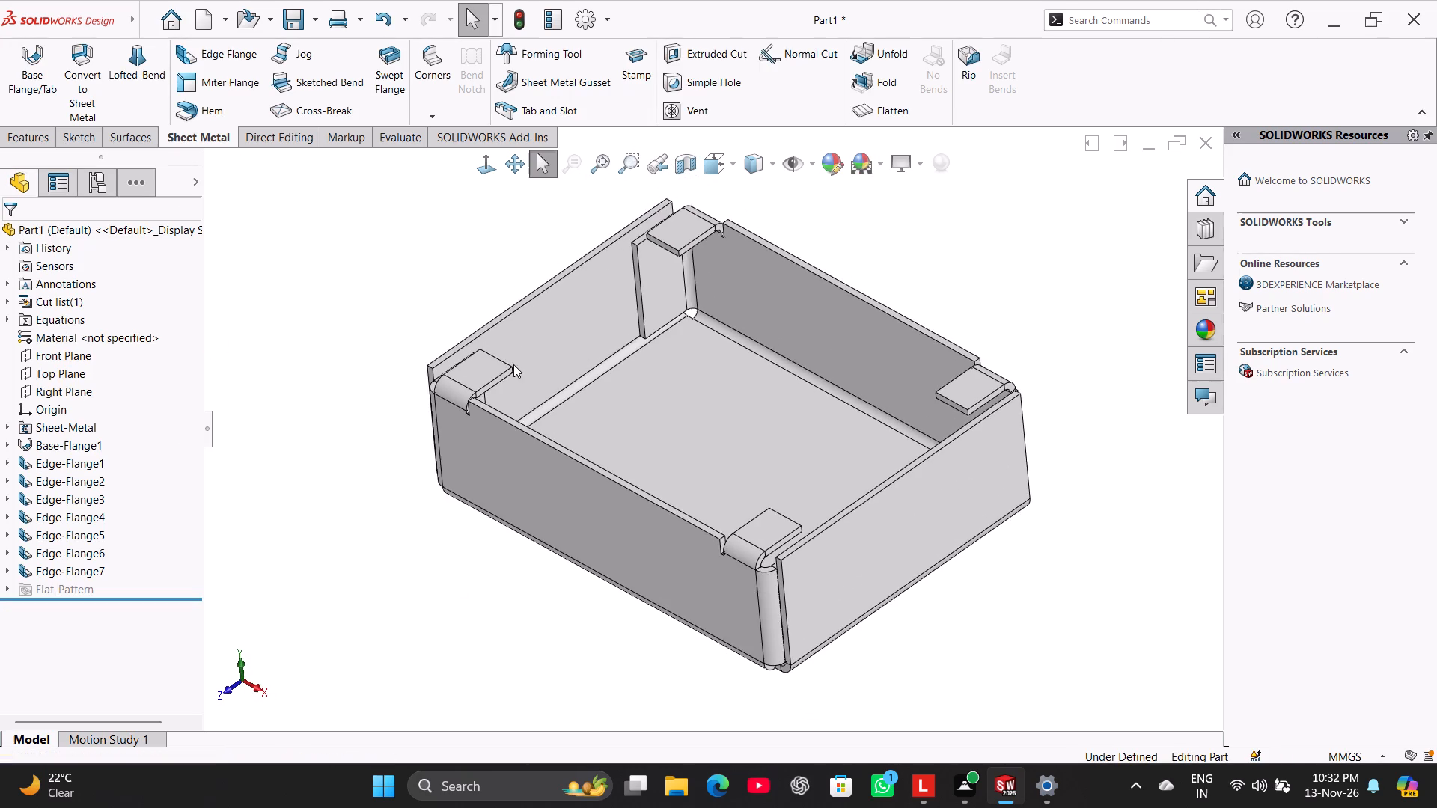
{"action": "right_click_drag", "start_coordinate": [513, 364], "coordinate": [549, 330]}
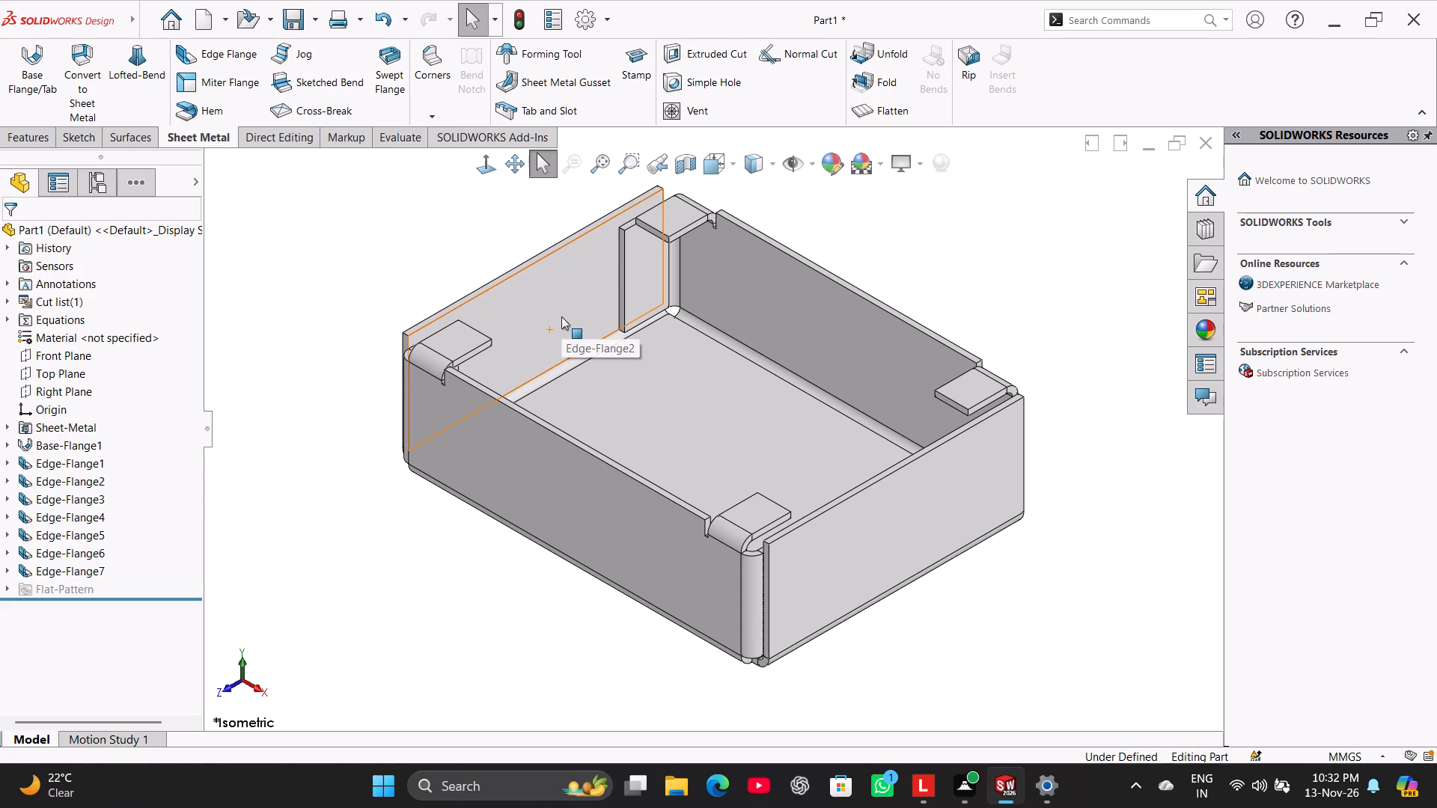
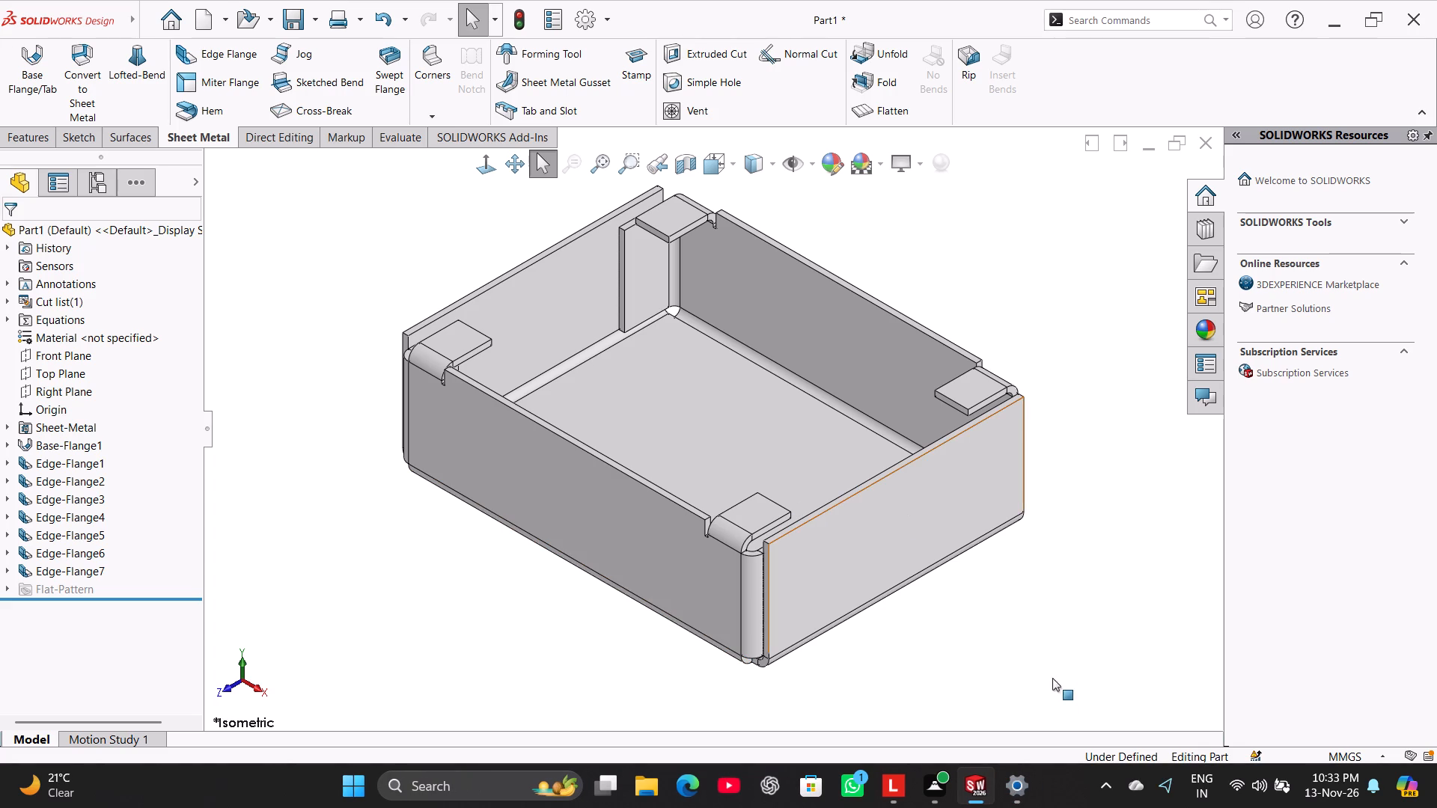
Switch to Windows Settings, retry the Windows 11, version 26H2 update, and return to SOLIDWORKS.
{"action": "left_click", "coordinate": [1025, 783]}
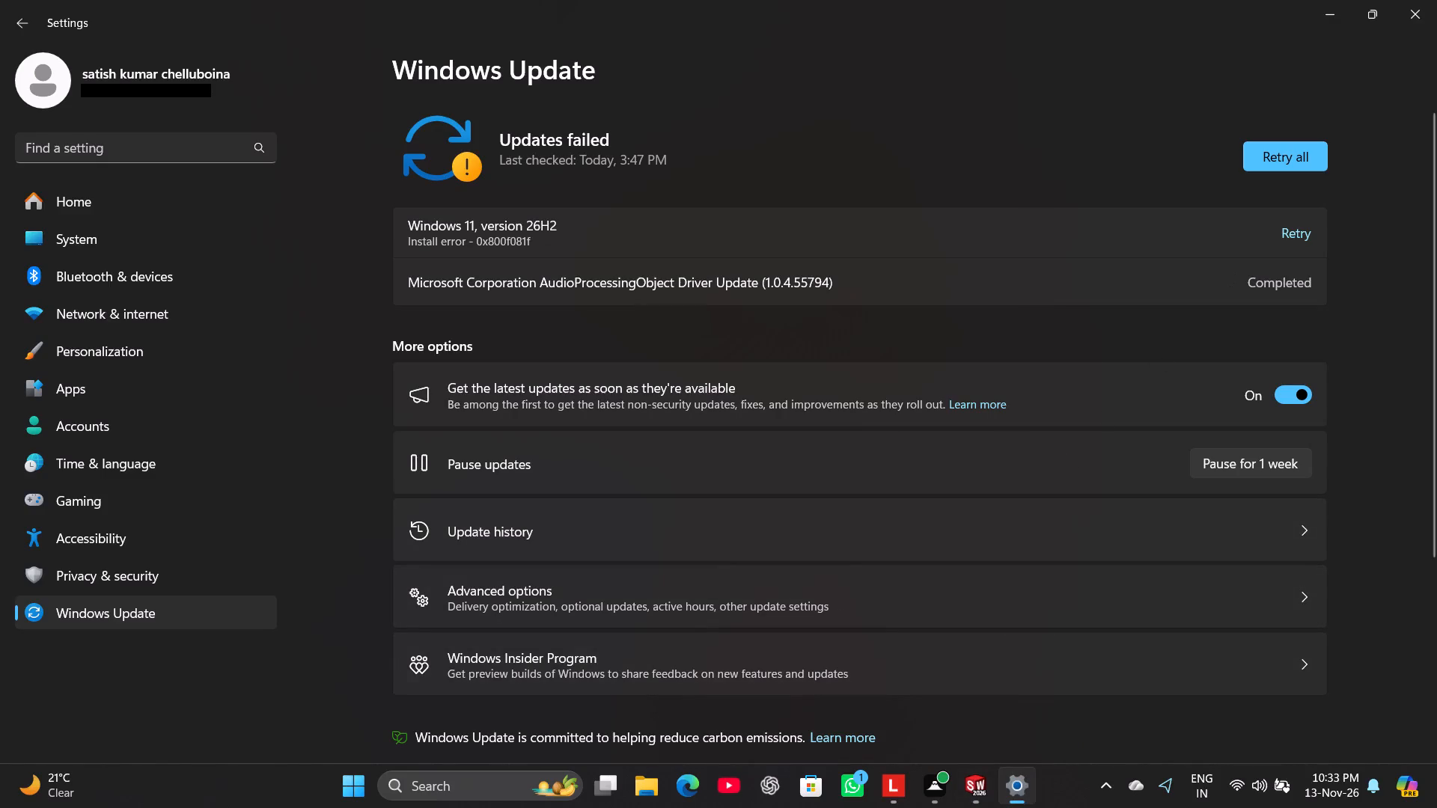
{"action": "left_click", "coordinate": [1283, 232]}
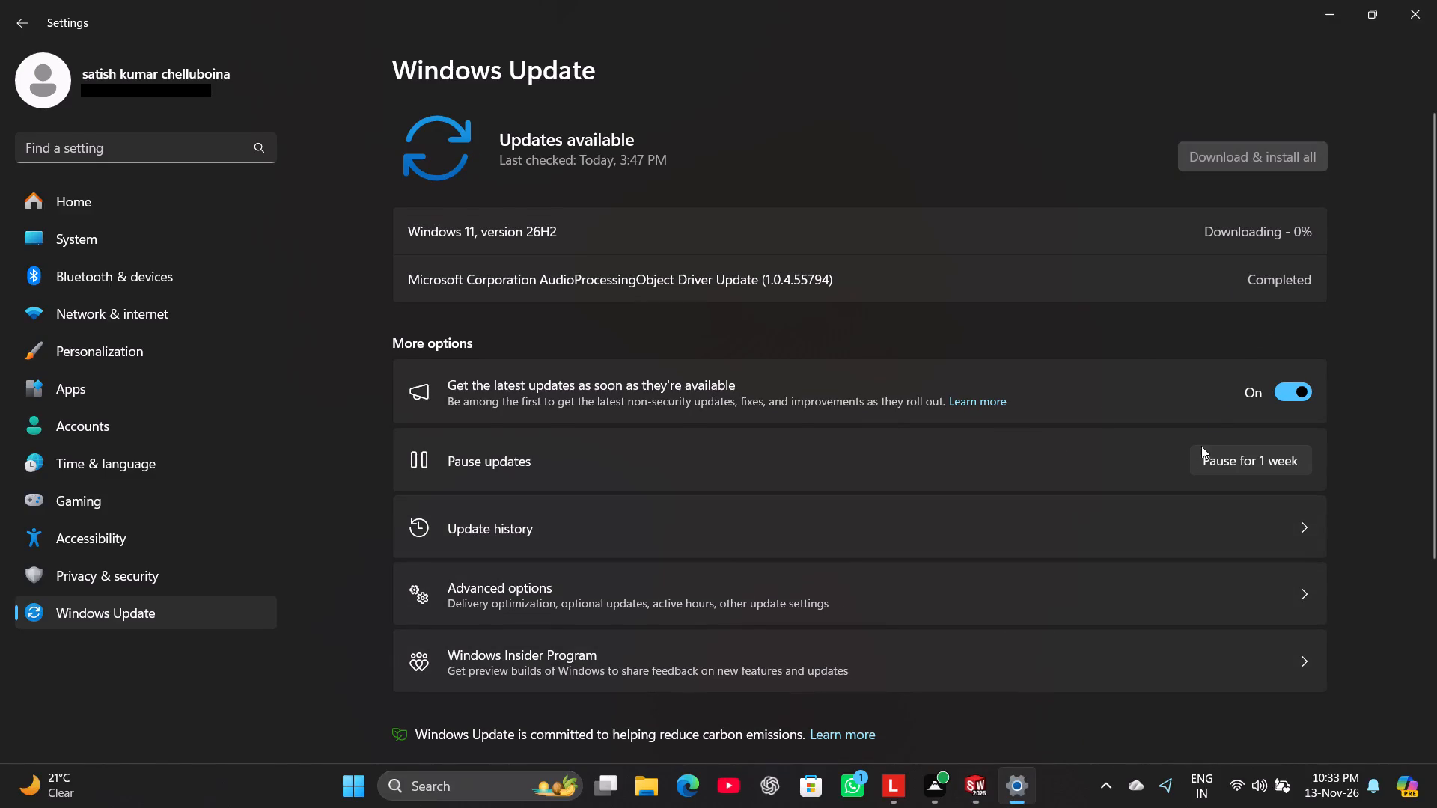
{"action": "left_click", "coordinate": [974, 791]}
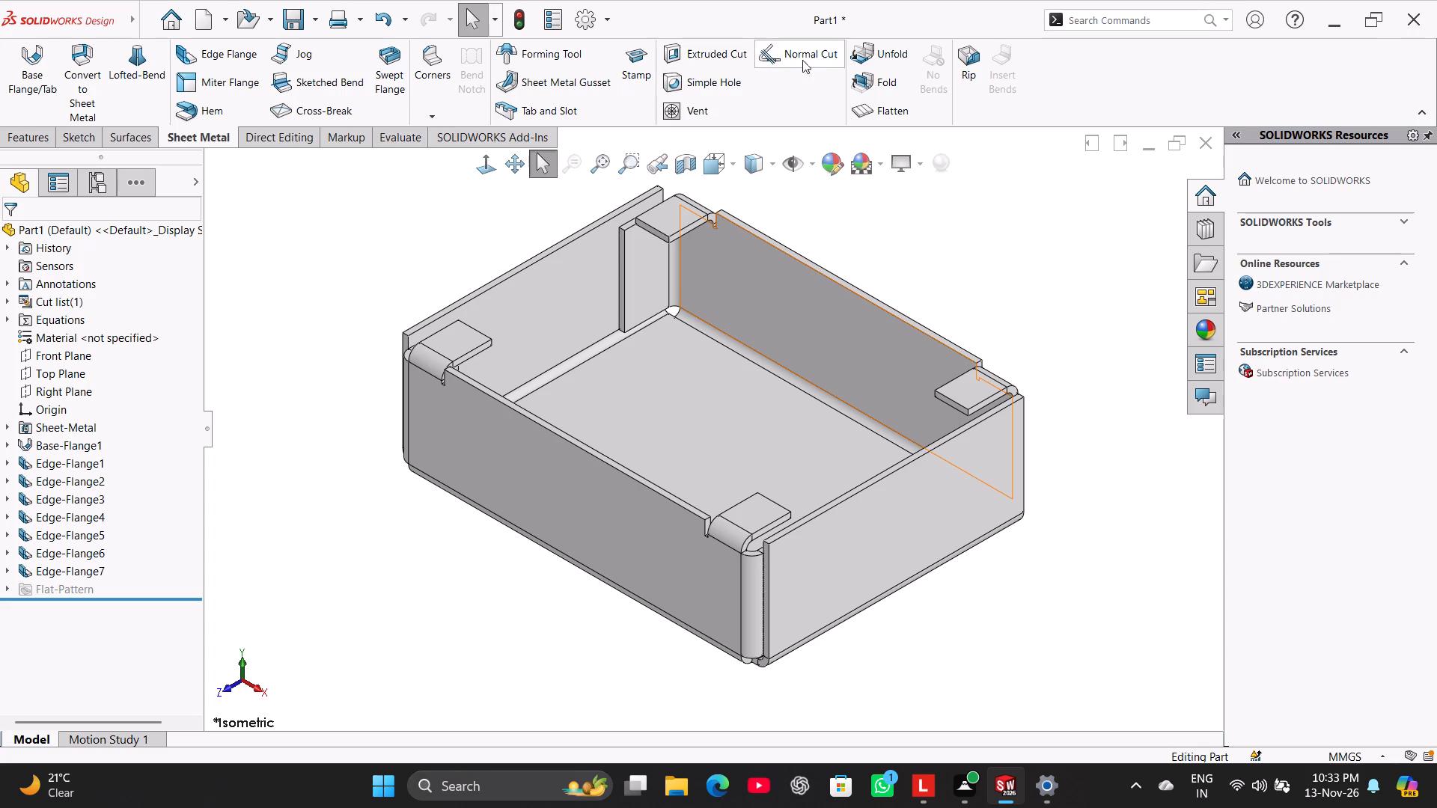
Unfold all of the box's bends, keeping the inner floor face fixed.
{"action": "left_click", "coordinate": [867, 54]}
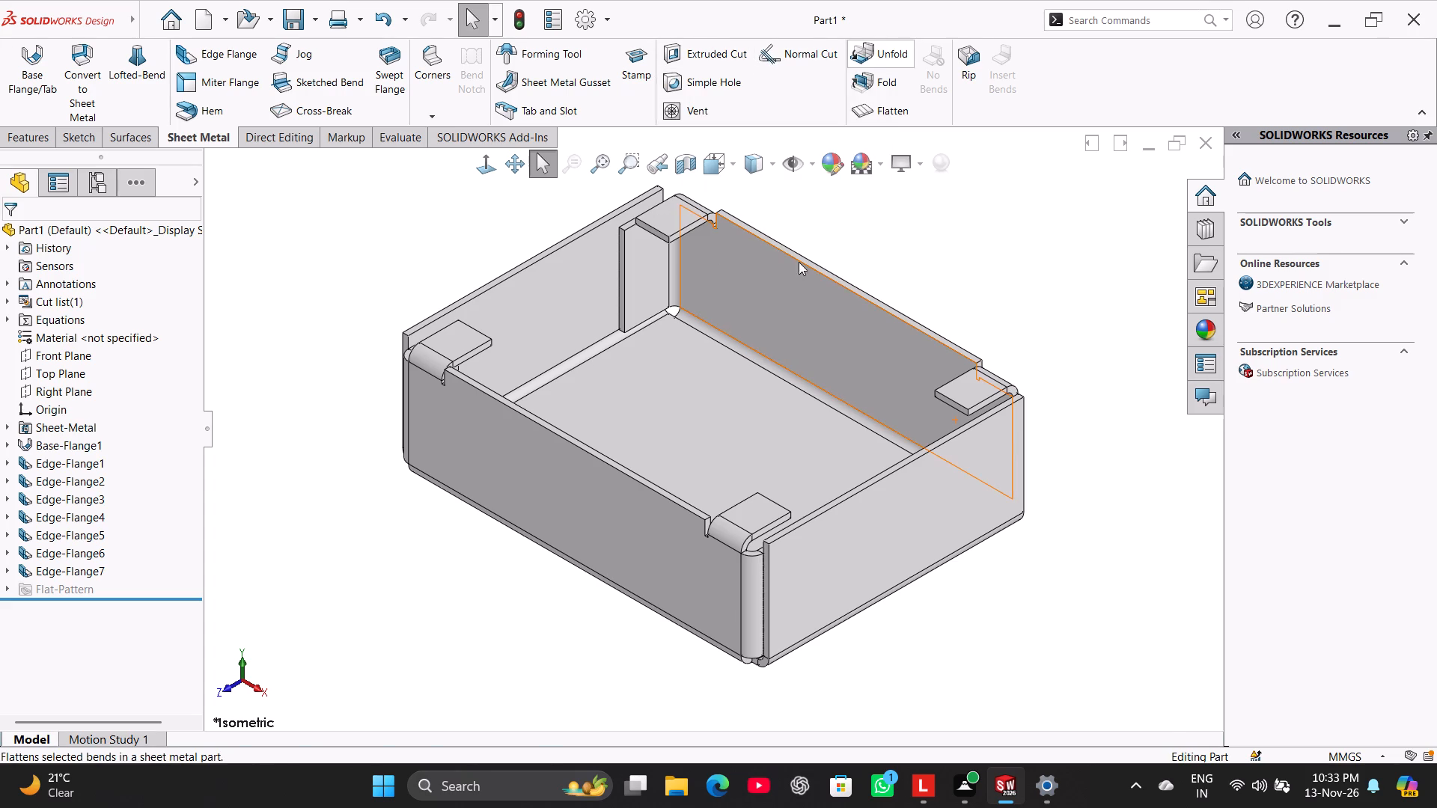
{"action": "left_click", "coordinate": [702, 432]}
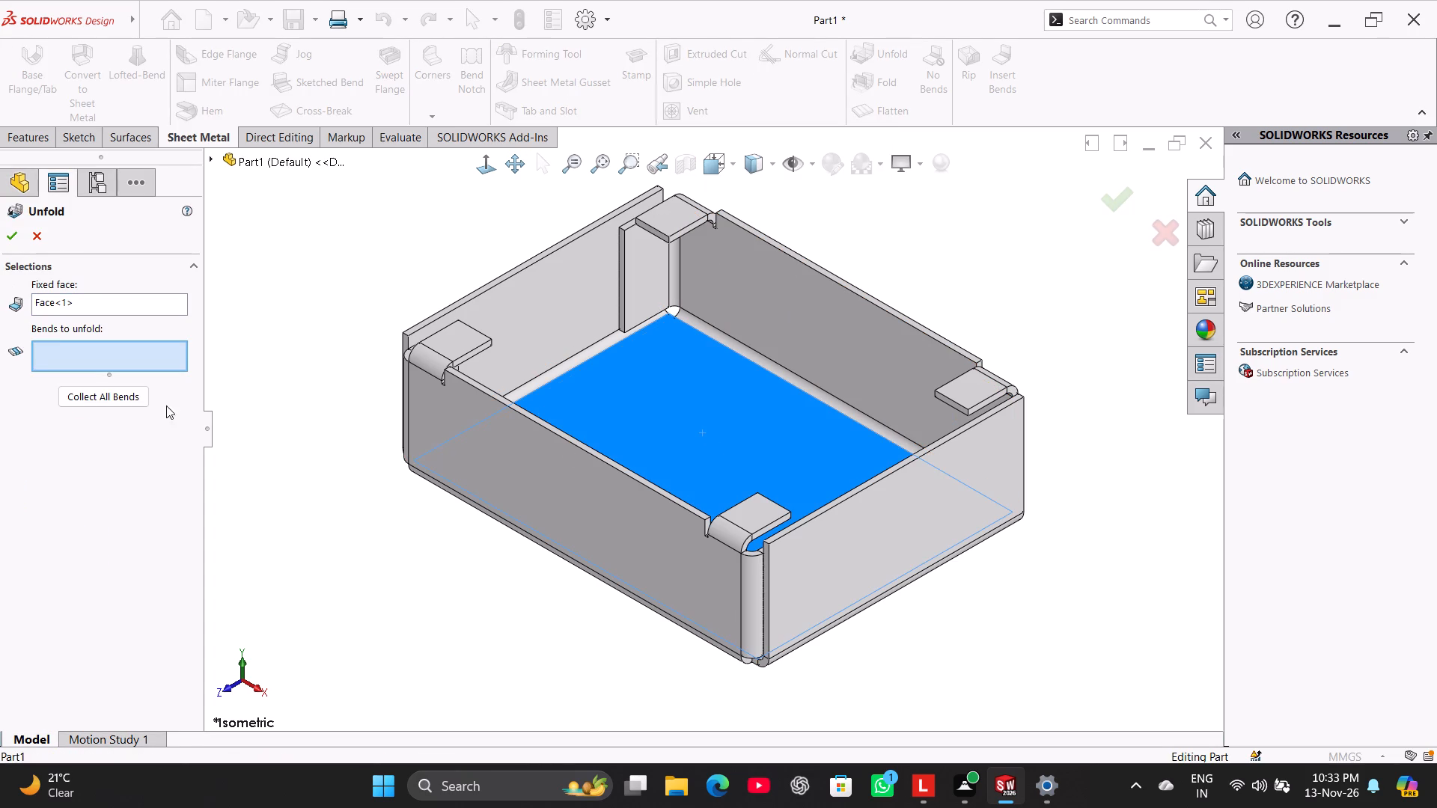
{"action": "left_click", "coordinate": [112, 399]}
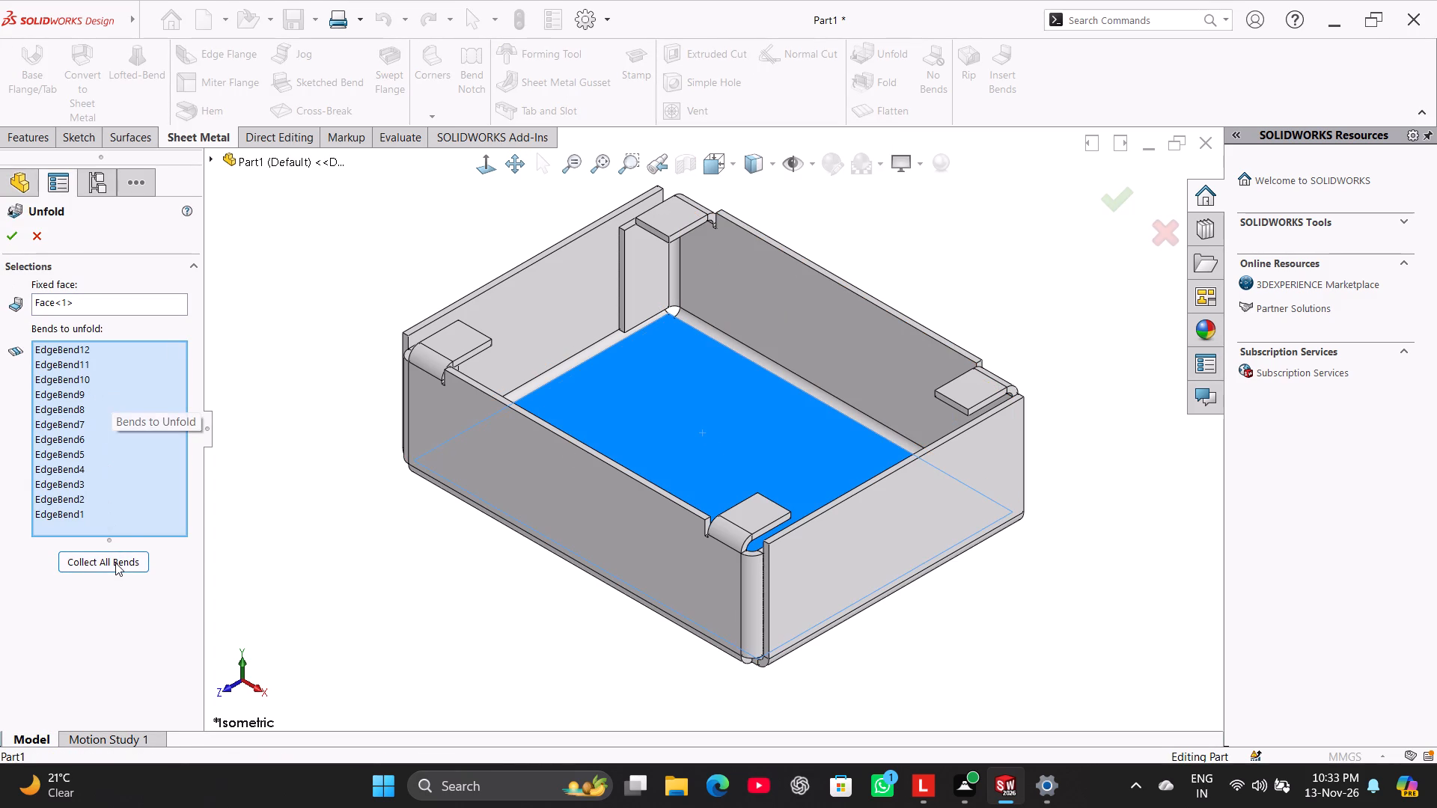
{"action": "left_click", "coordinate": [115, 563]}
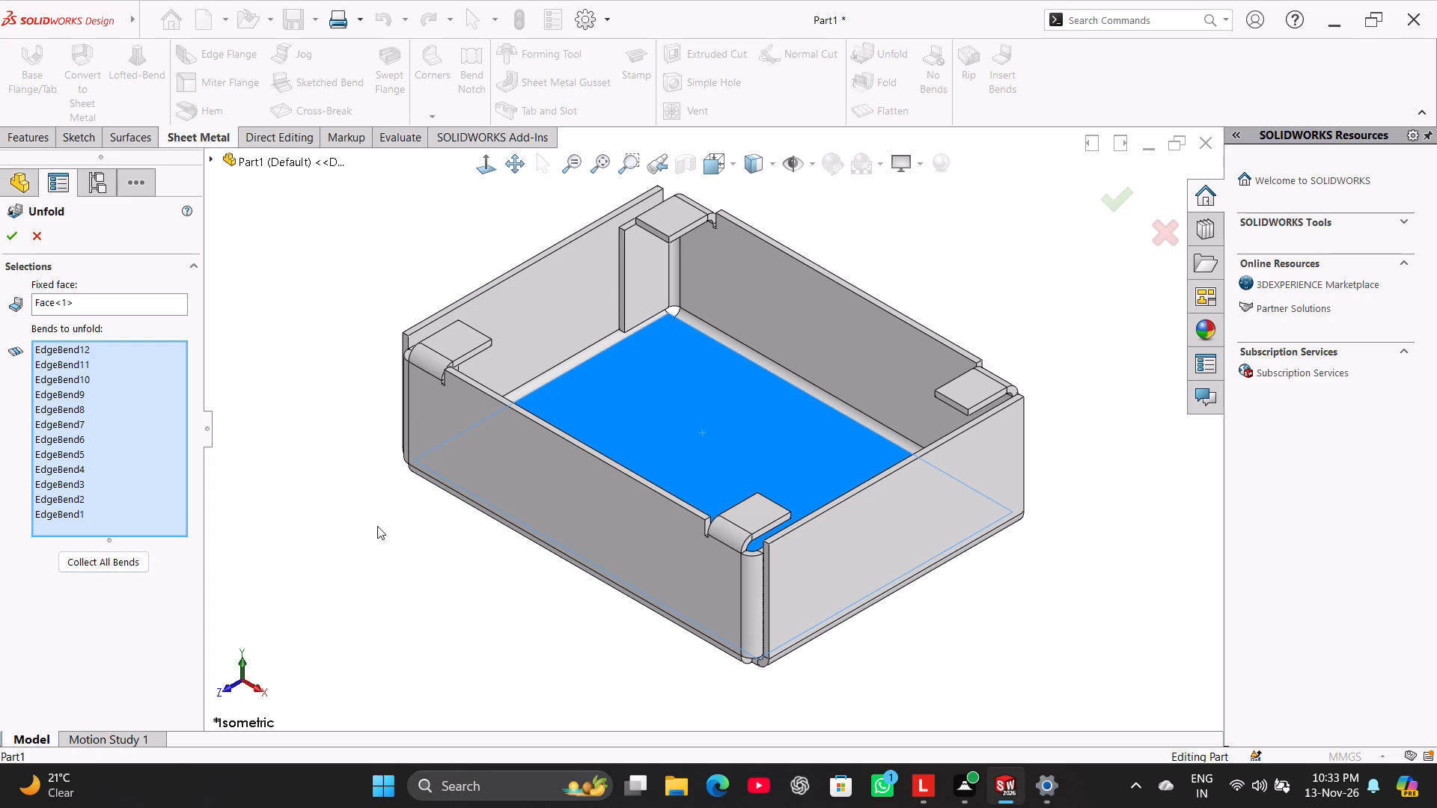
{"action": "left_click", "coordinate": [104, 560]}
{"action": "left_click", "coordinate": [18, 237]}
Start a sketch on the unfolded floor face and draw a center rectangle about 63 × 24 mm on the front long wall.
{"action": "scroll", "coordinate": [524, 449], "scroll_direction": "up", "scroll_amount": 2}
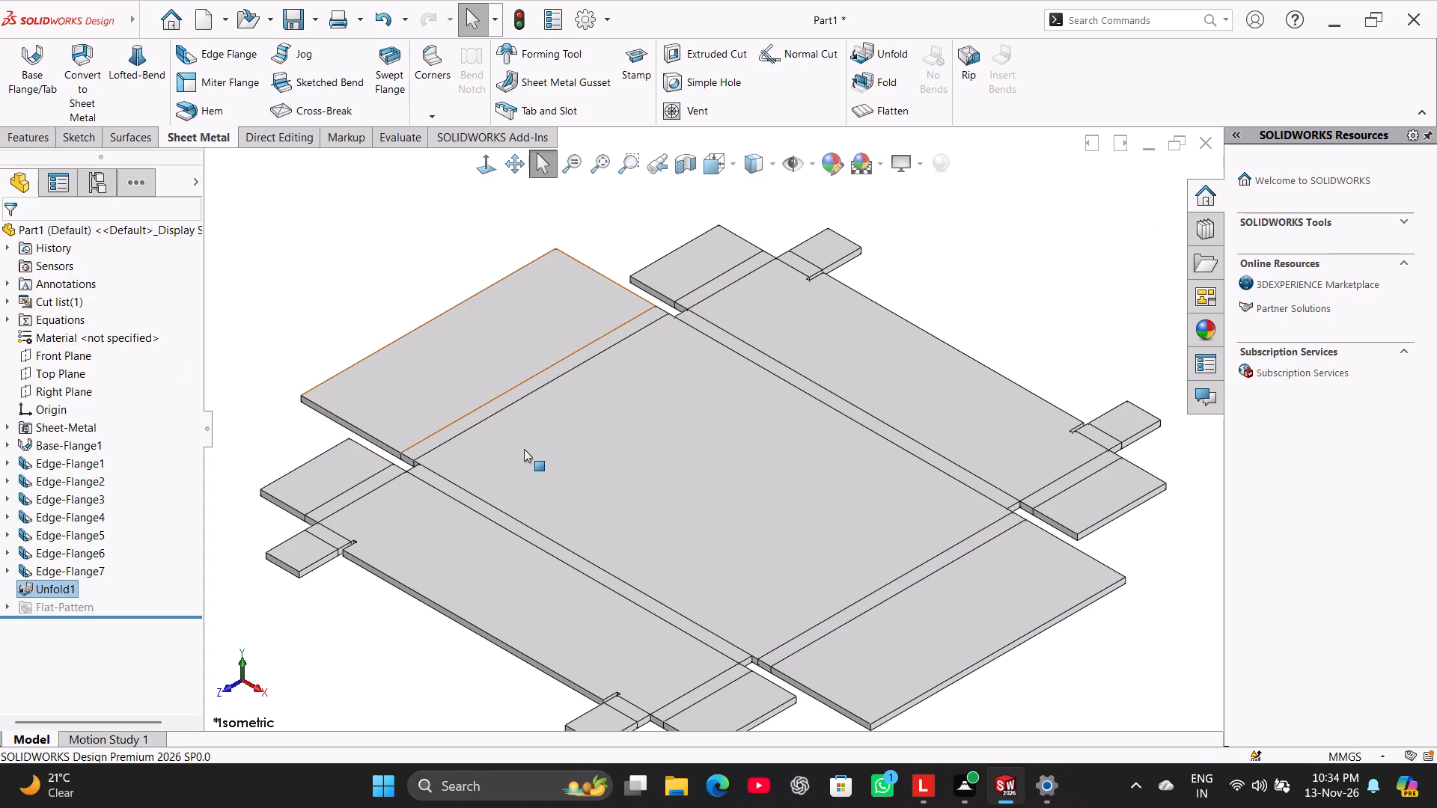
{"action": "scroll", "coordinate": [576, 460], "scroll_direction": "up", "scroll_amount": 1}
{"action": "right_click", "coordinate": [660, 446]}
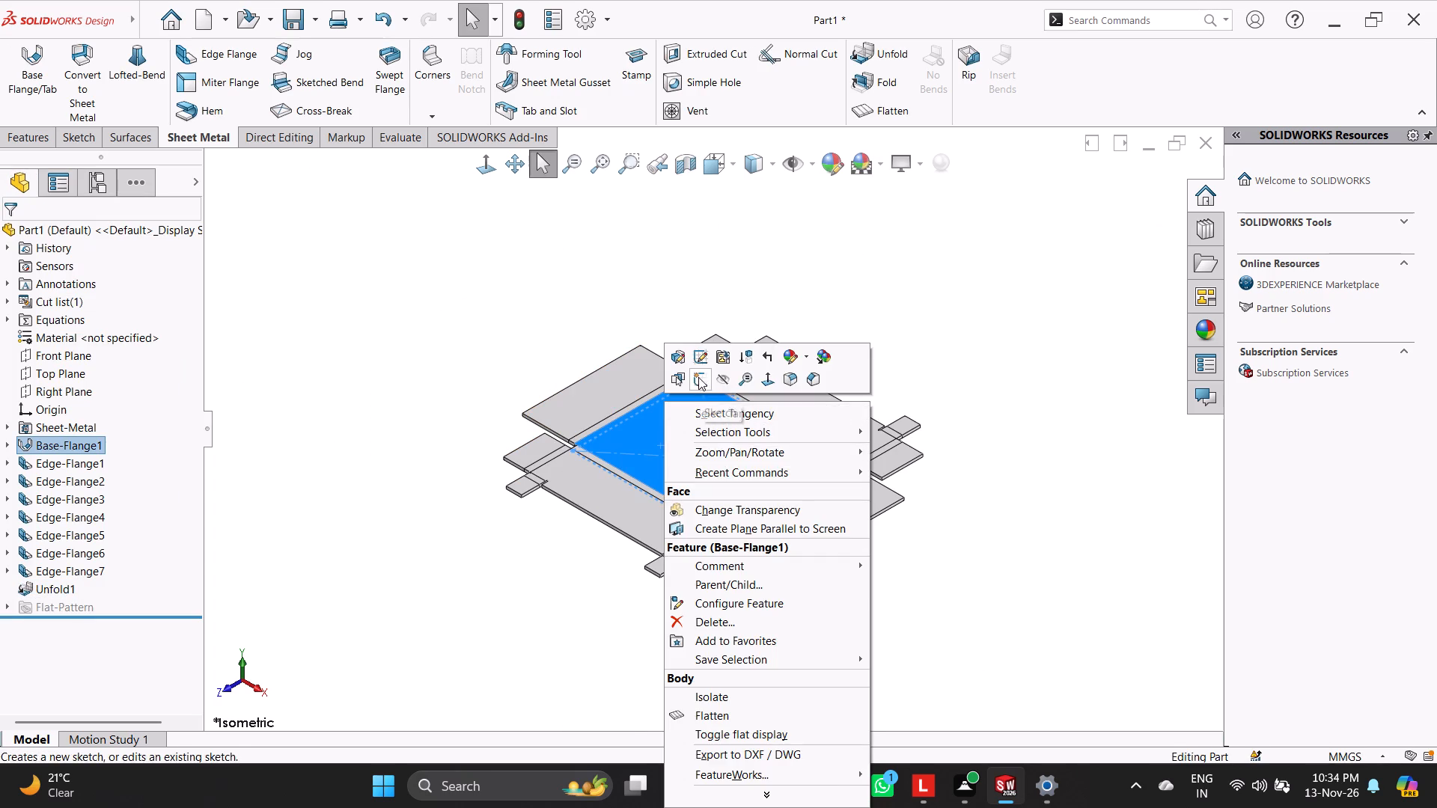
{"action": "left_click", "coordinate": [698, 377]}
{"action": "left_click", "coordinate": [342, 390]}
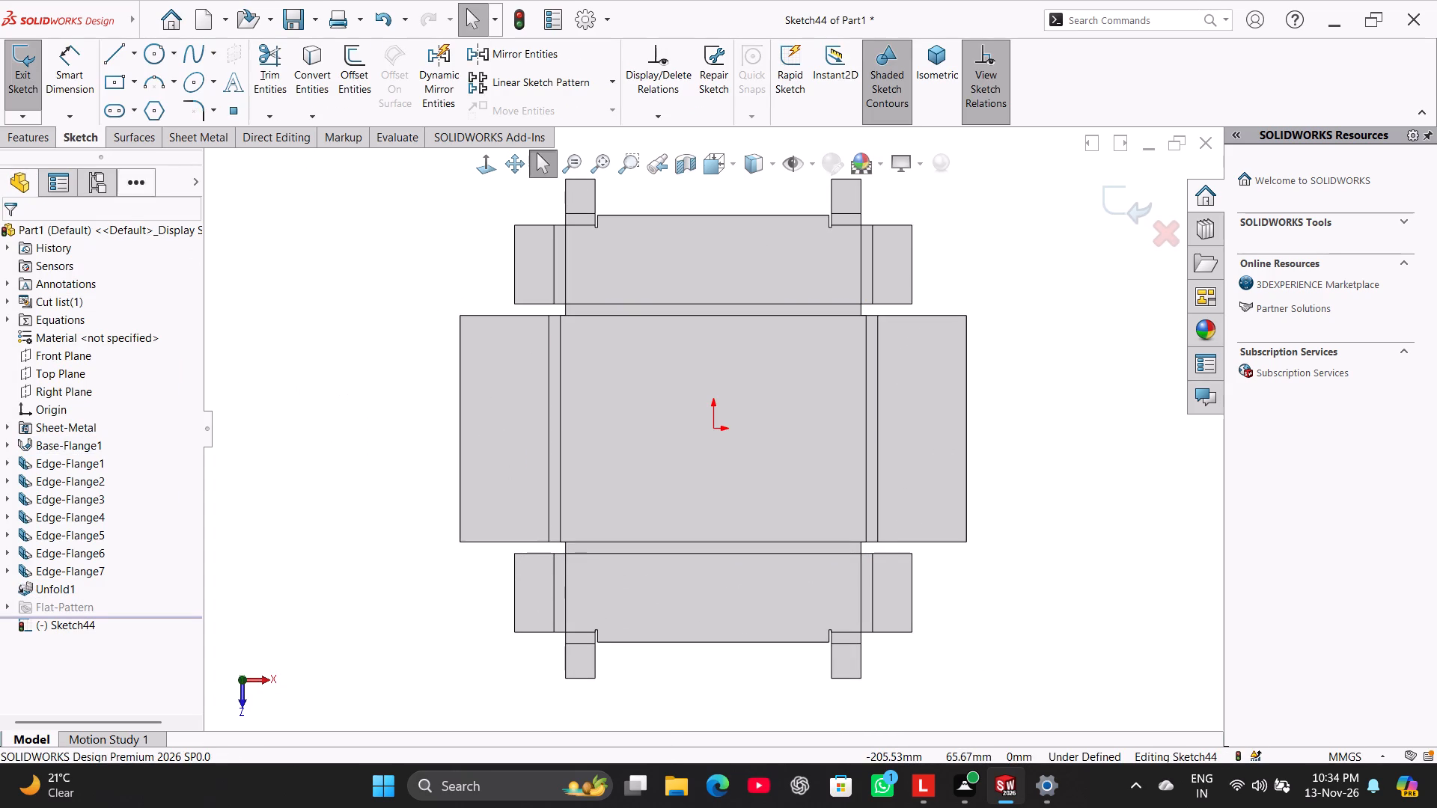
{"action": "left_click", "coordinate": [109, 81]}
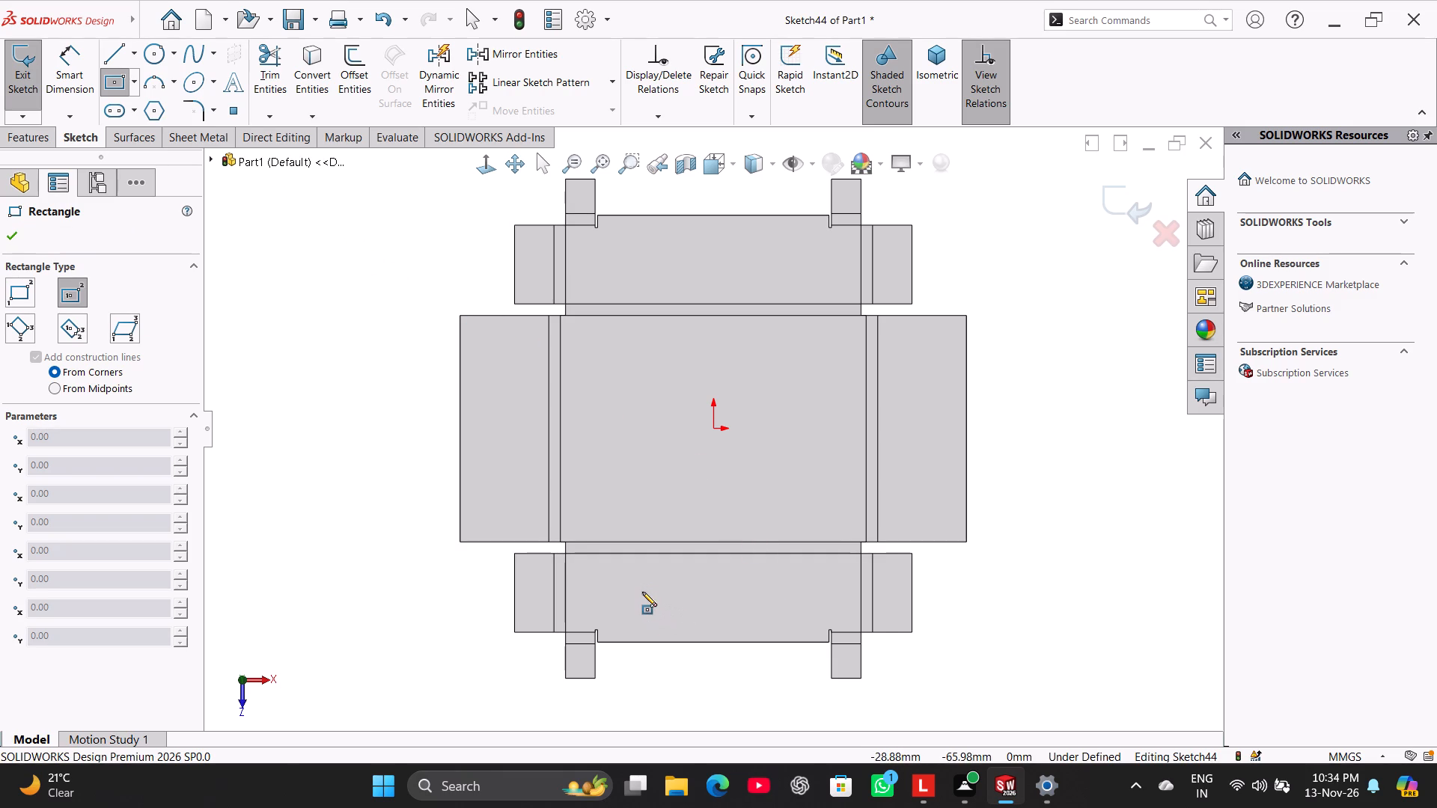
{"action": "left_click", "coordinate": [714, 595]}
{"action": "left_click", "coordinate": [791, 624]}
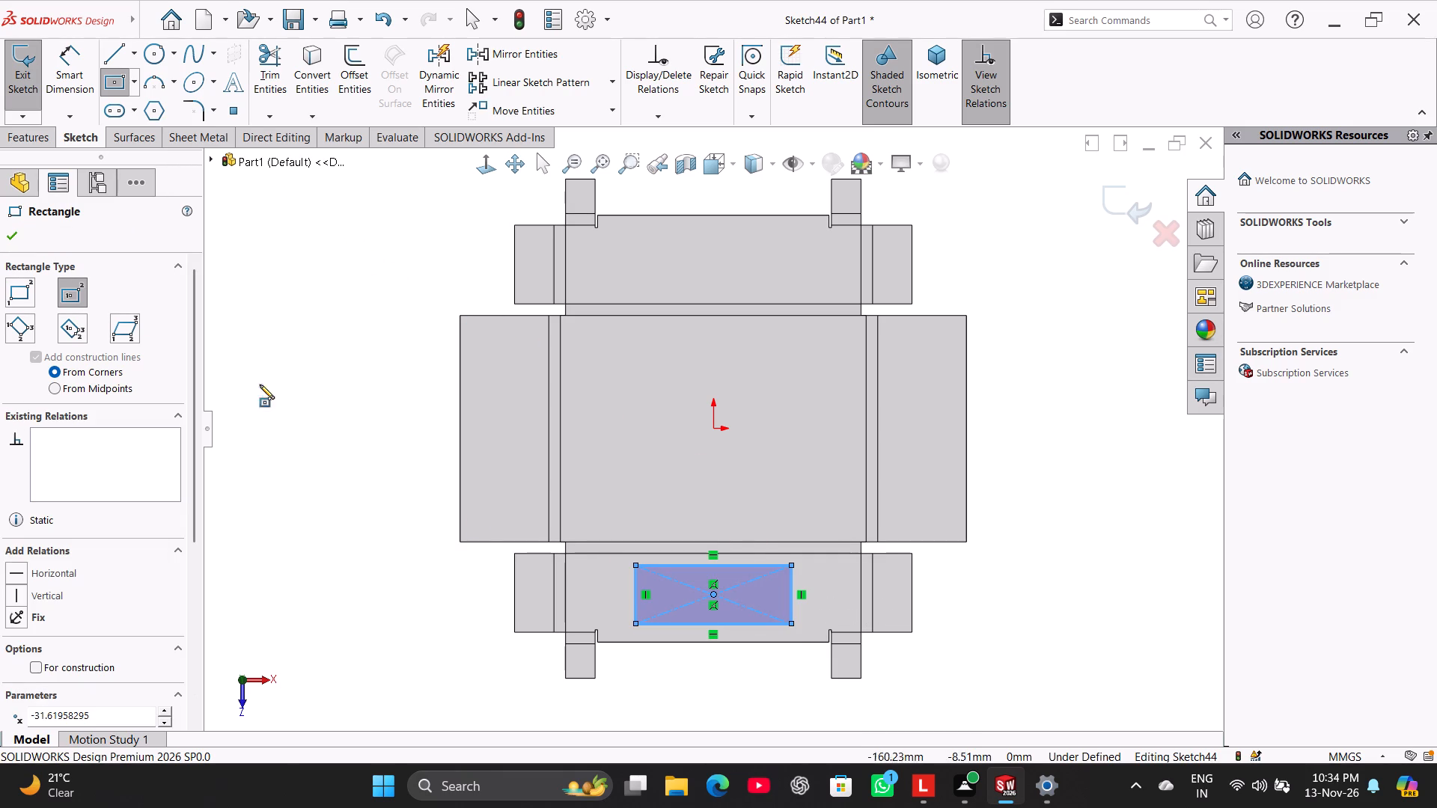
Dimension the long wall's rectangle to 25 mm high and 70 mm wide.
{"action": "left_click", "coordinate": [80, 67]}
{"action": "left_click", "coordinate": [633, 596]}
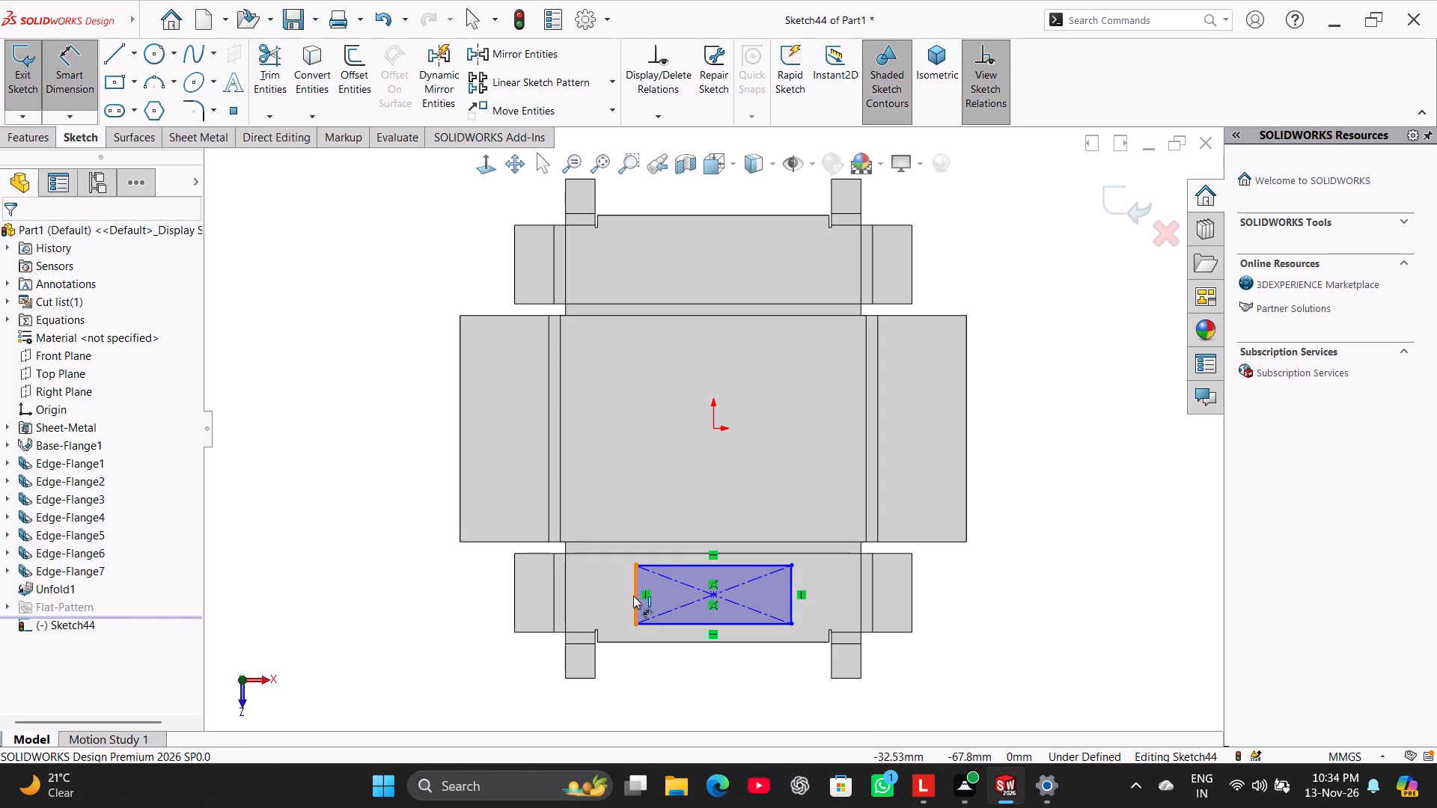
{"action": "left_click", "coordinate": [605, 593]}
{"action": "type", "text": "25"}
{"action": "key", "text": "Return"}
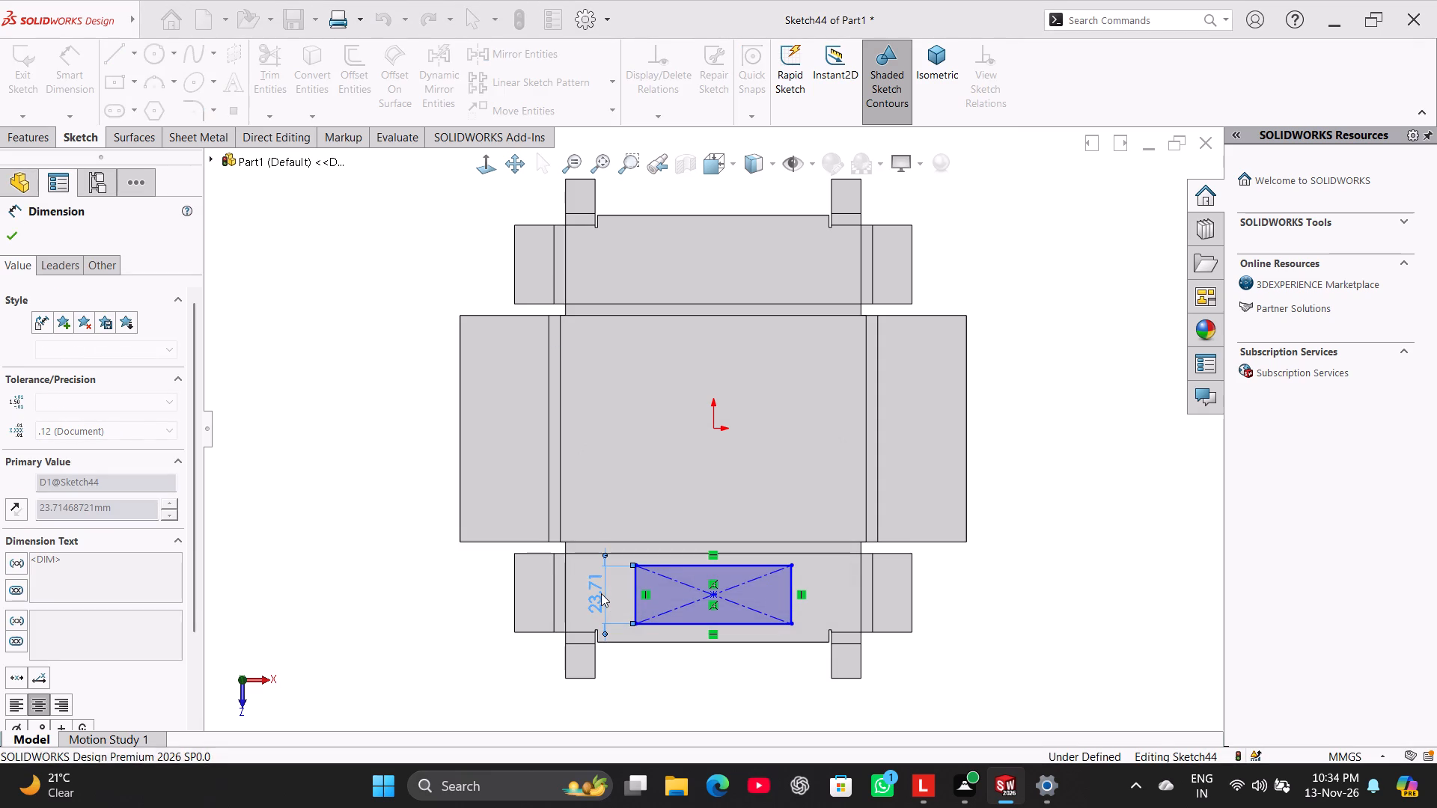
{"action": "left_click", "coordinate": [686, 625]}
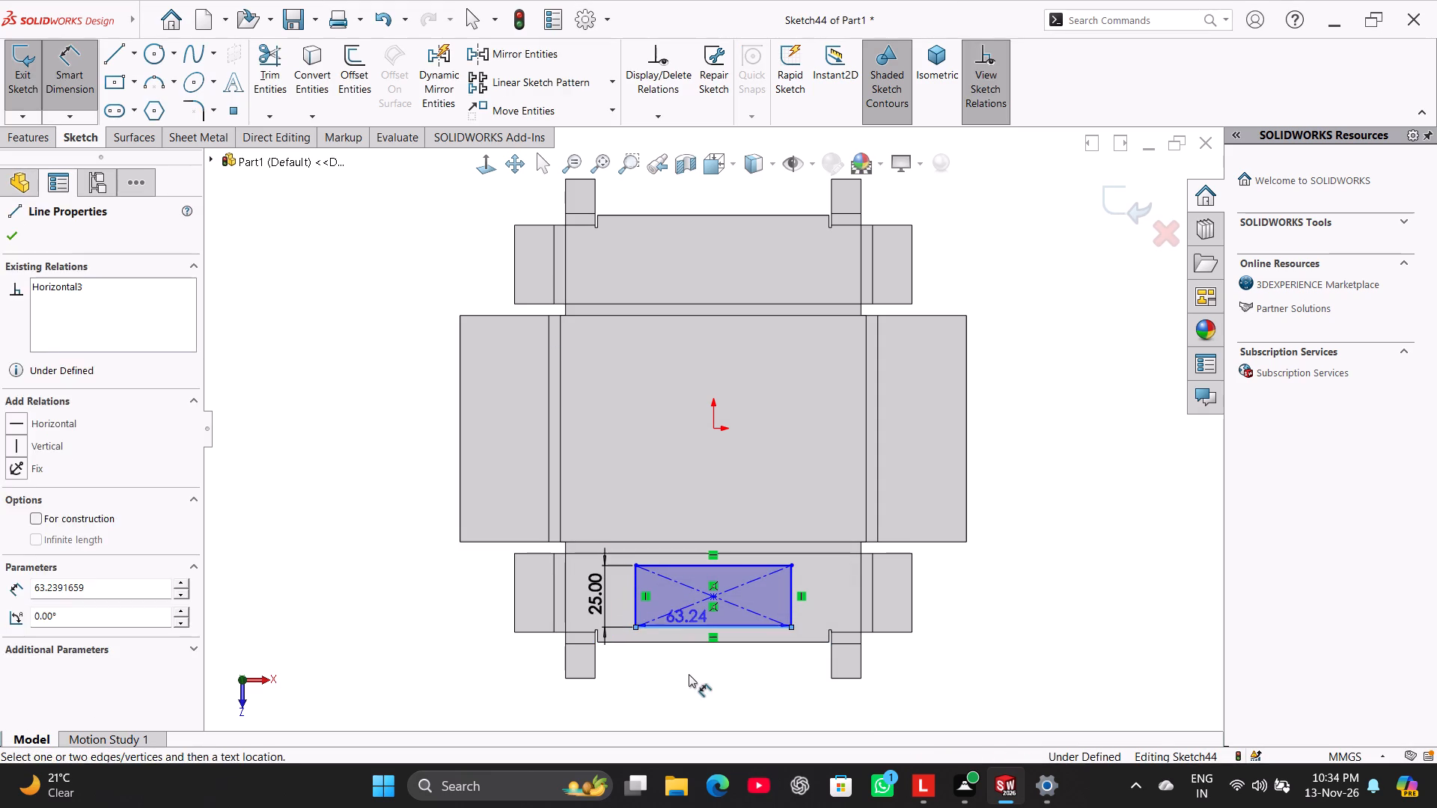
{"action": "left_click", "coordinate": [689, 674]}
{"action": "type", "text": "70"}
{"action": "key", "text": "Return"}
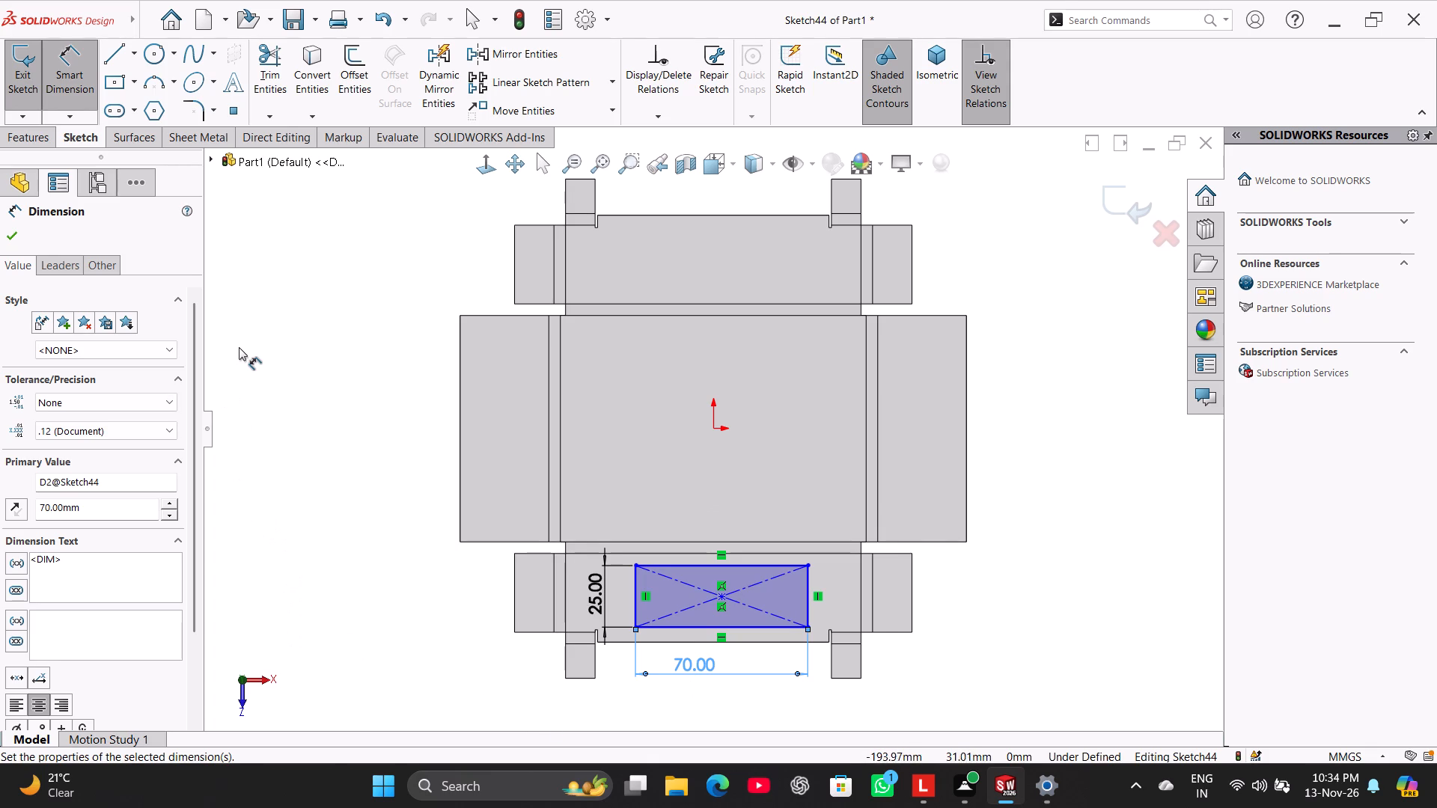
Sketch a center rectangle on the unfolded short wall on the negative X side, dimensioned 25 mm wide and 50 mm long.
{"action": "left_click", "coordinate": [104, 76]}
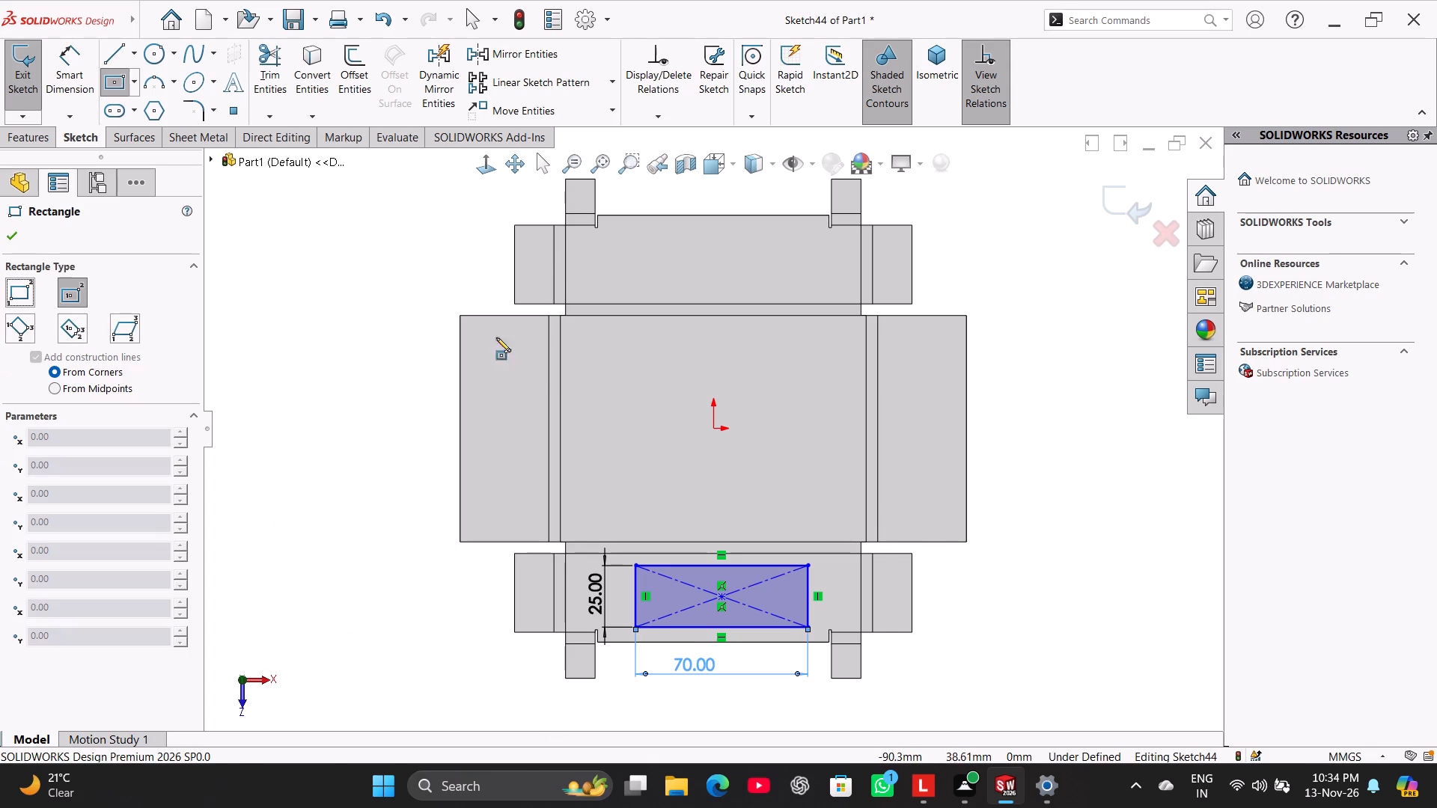
{"action": "left_click", "coordinate": [499, 429]}
{"action": "left_click", "coordinate": [525, 497]}
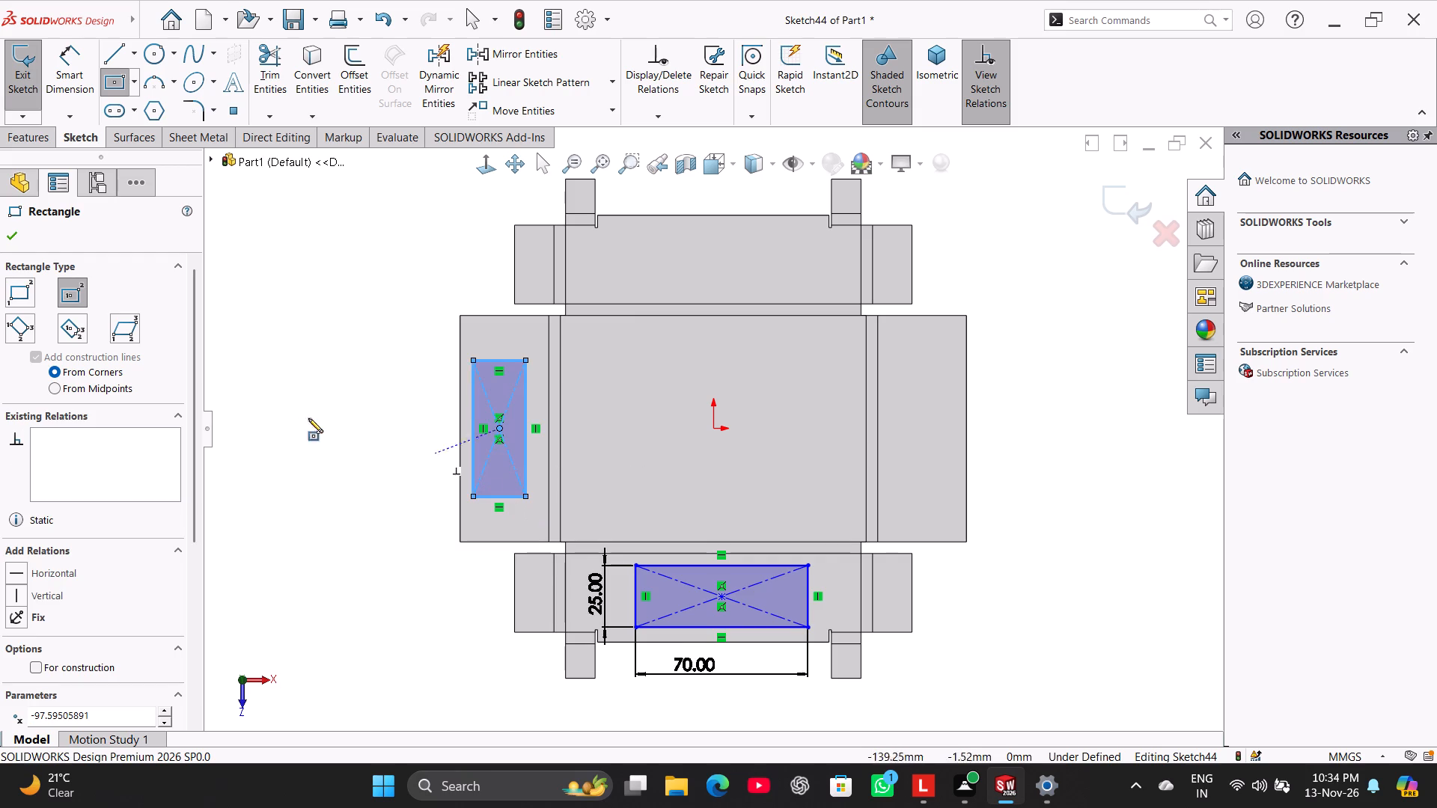
{"action": "left_click", "coordinate": [59, 86]}
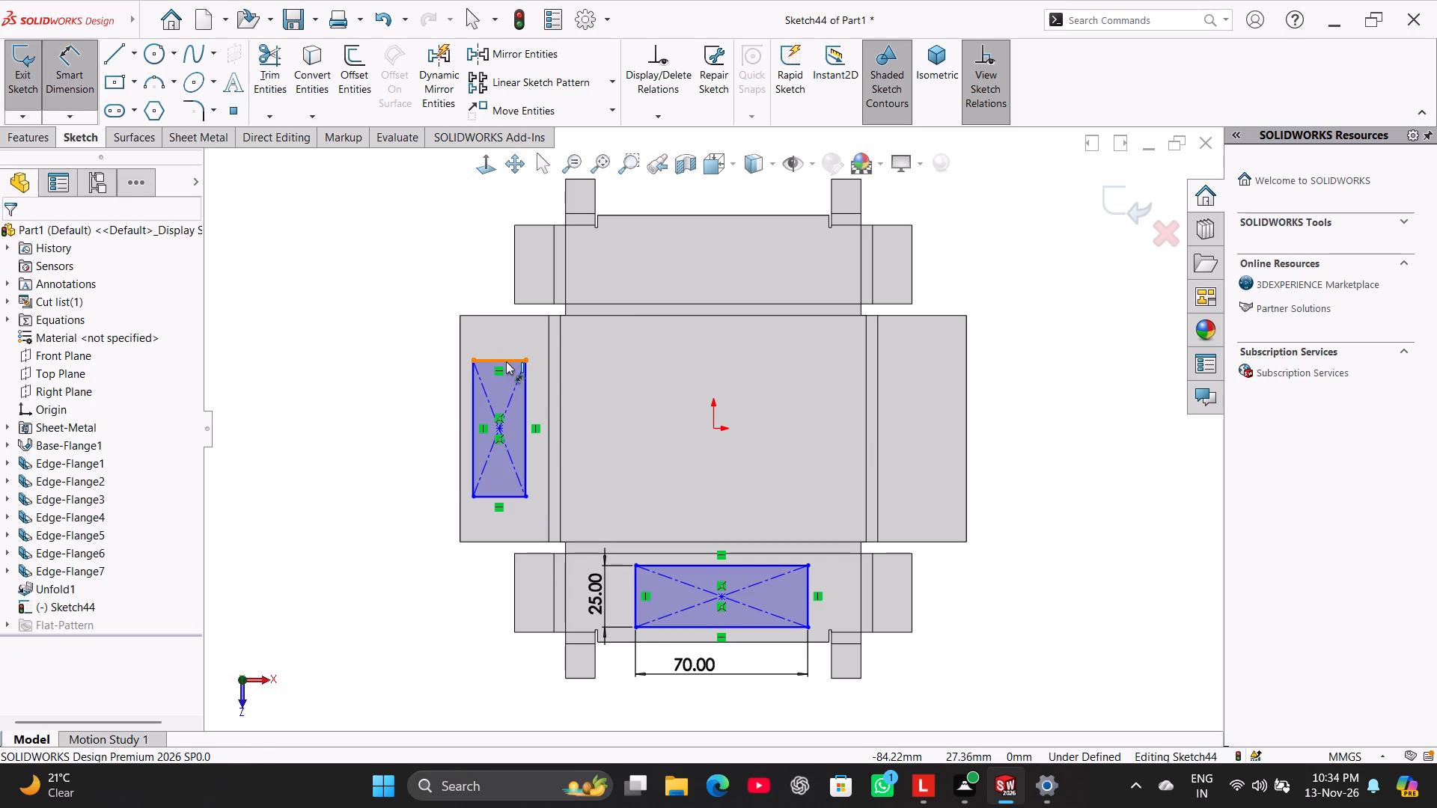
{"action": "left_click", "coordinate": [510, 494]}
{"action": "left_click", "coordinate": [506, 527]}
{"action": "type", "text": "25"}
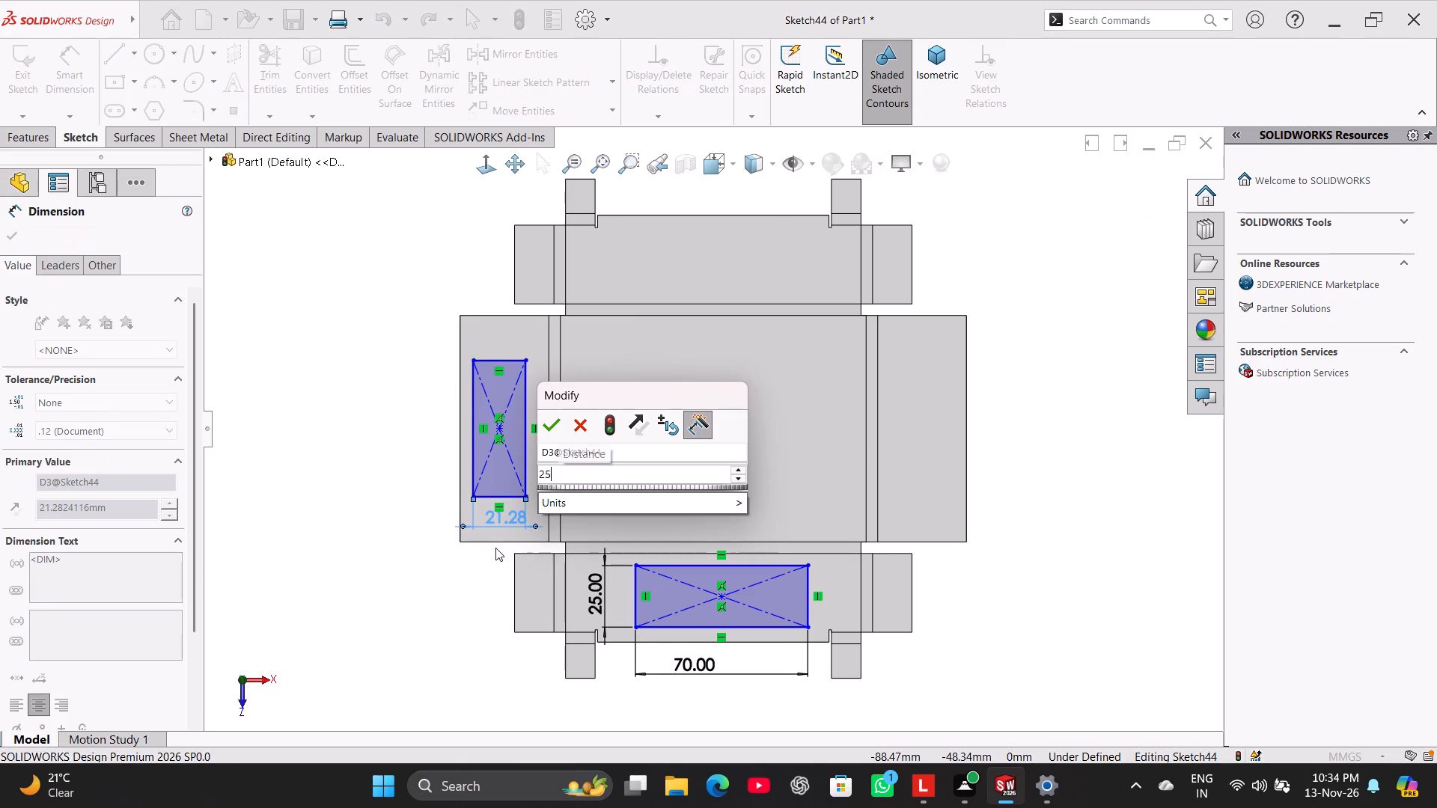
{"action": "key", "text": "Return"}
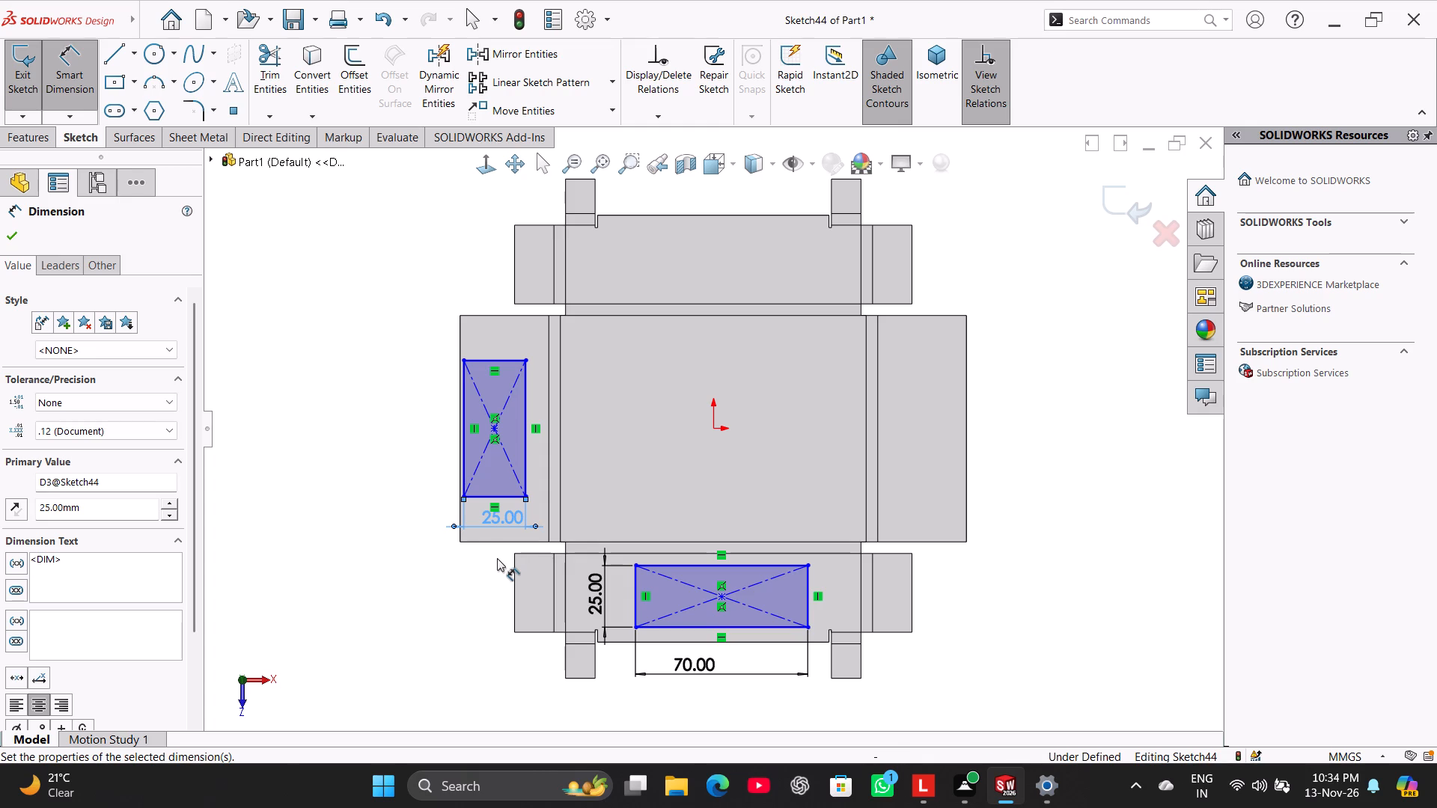
{"action": "left_click", "coordinate": [462, 435]}
{"action": "left_click", "coordinate": [400, 437]}
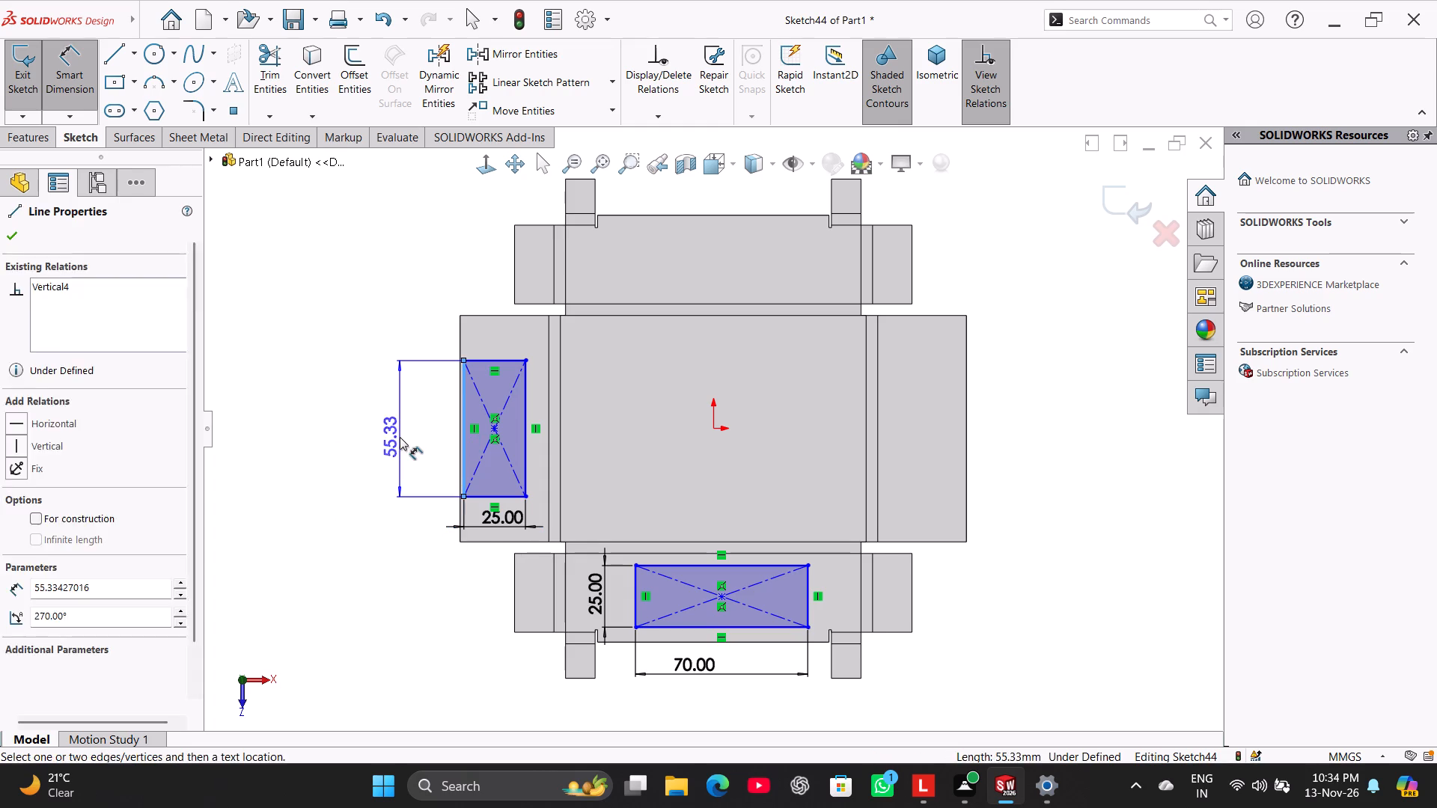
{"action": "type", "text": "50"}
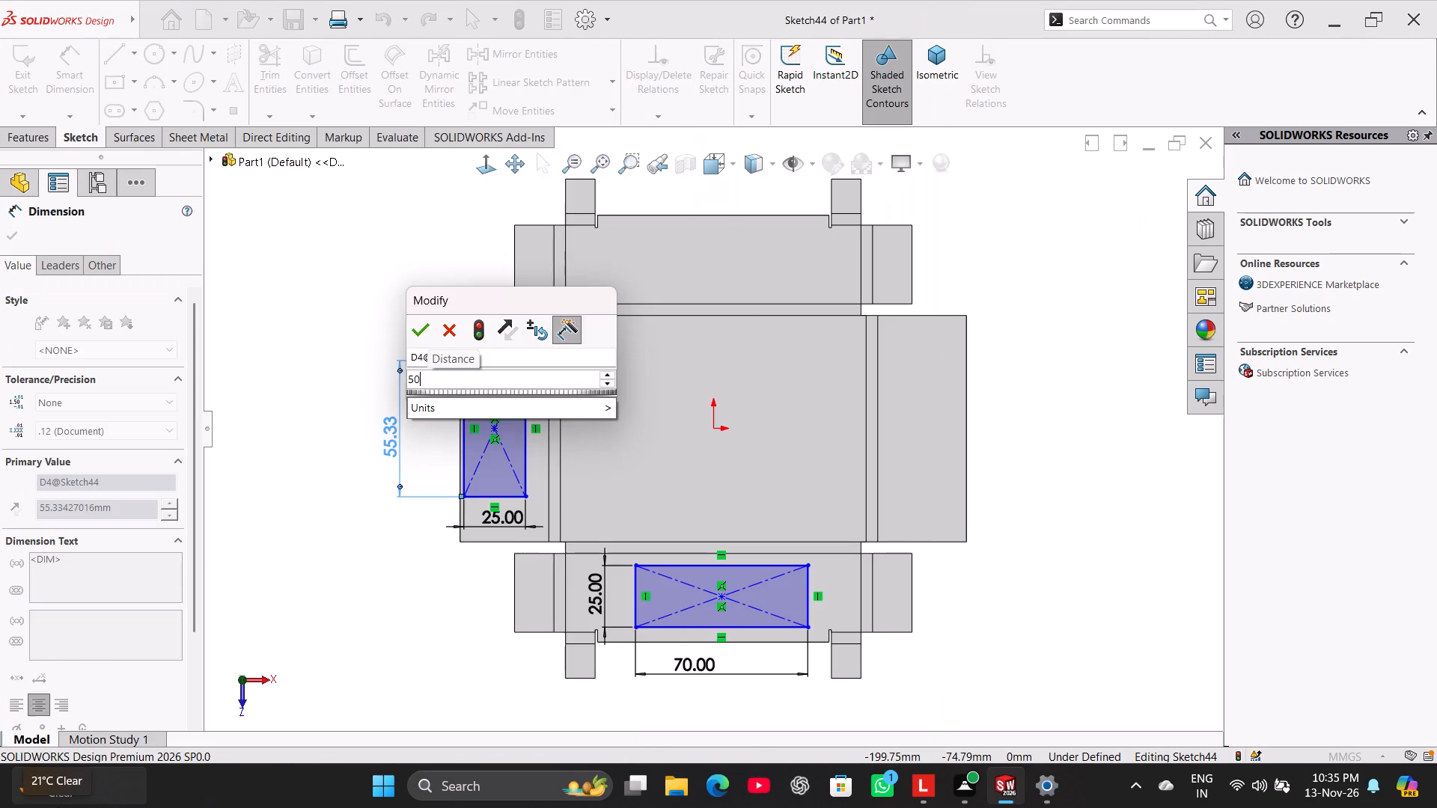
{"action": "key", "text": "Return"}
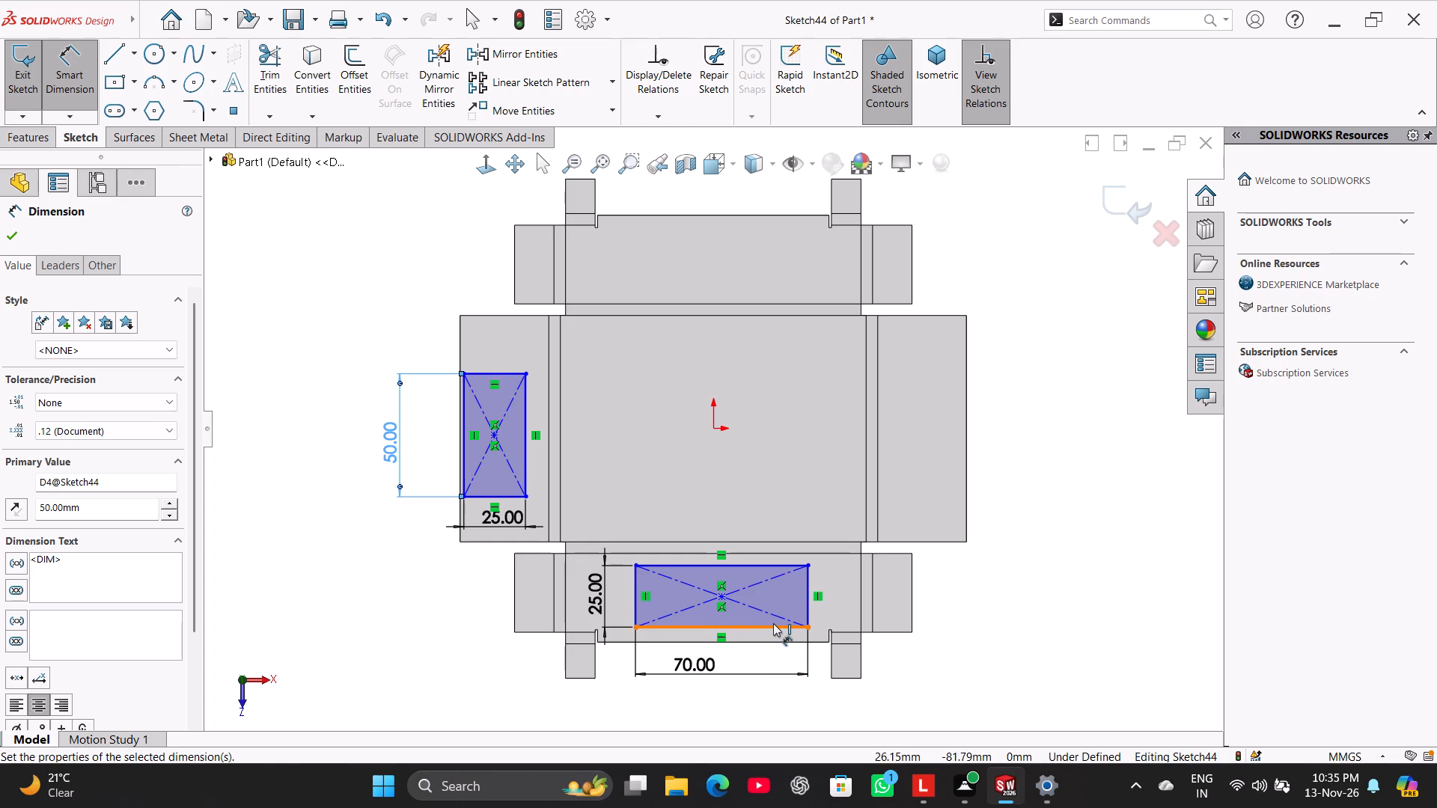
Set the distance between the 70 × 25 mm rectangle's outer long side and the long wall's outer edge to 5 mm.
{"action": "left_click", "coordinate": [773, 623]}
{"action": "left_click", "coordinate": [778, 640]}
{"action": "left_click", "coordinate": [962, 611]}
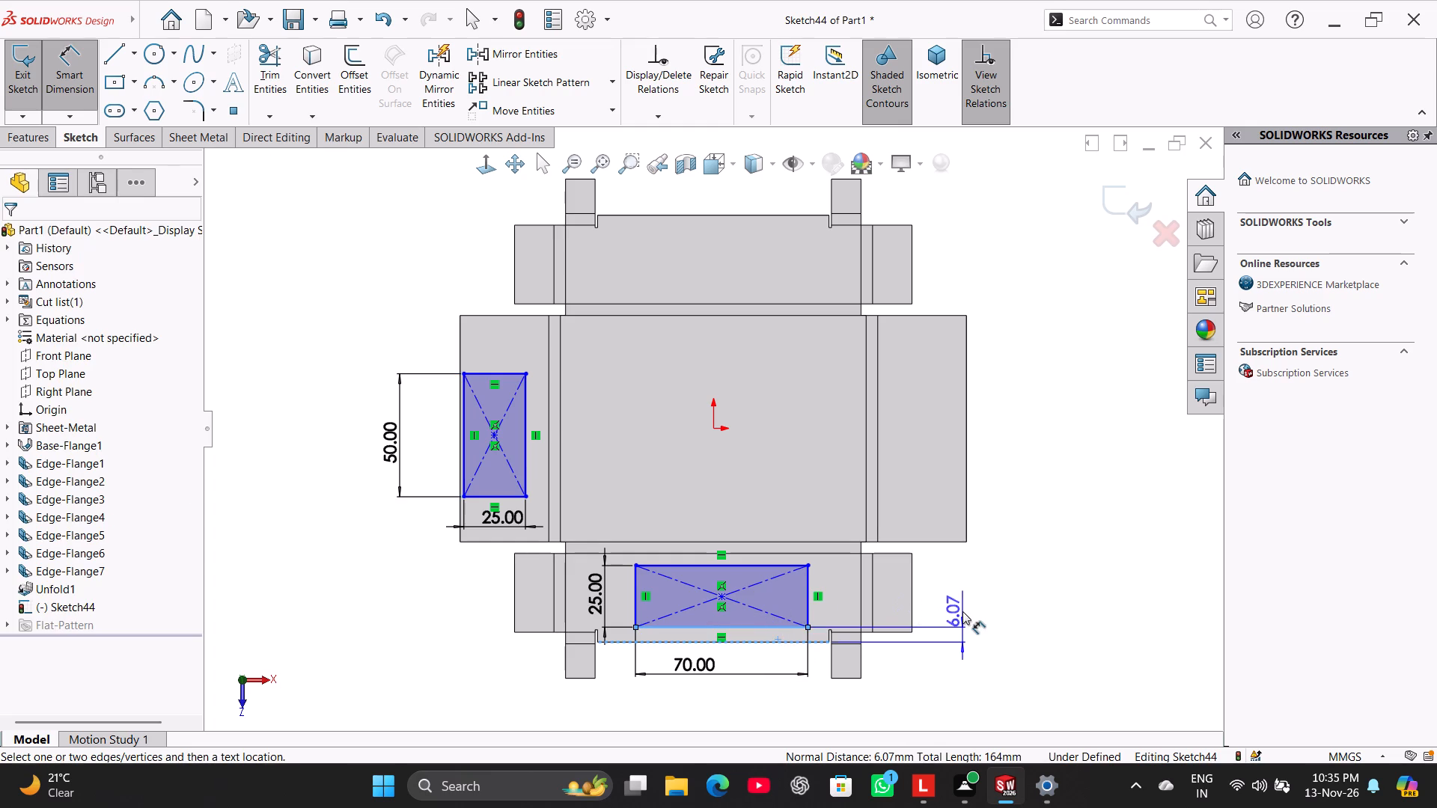
{"action": "key", "text": "5"}
{"action": "key", "text": "Return"}
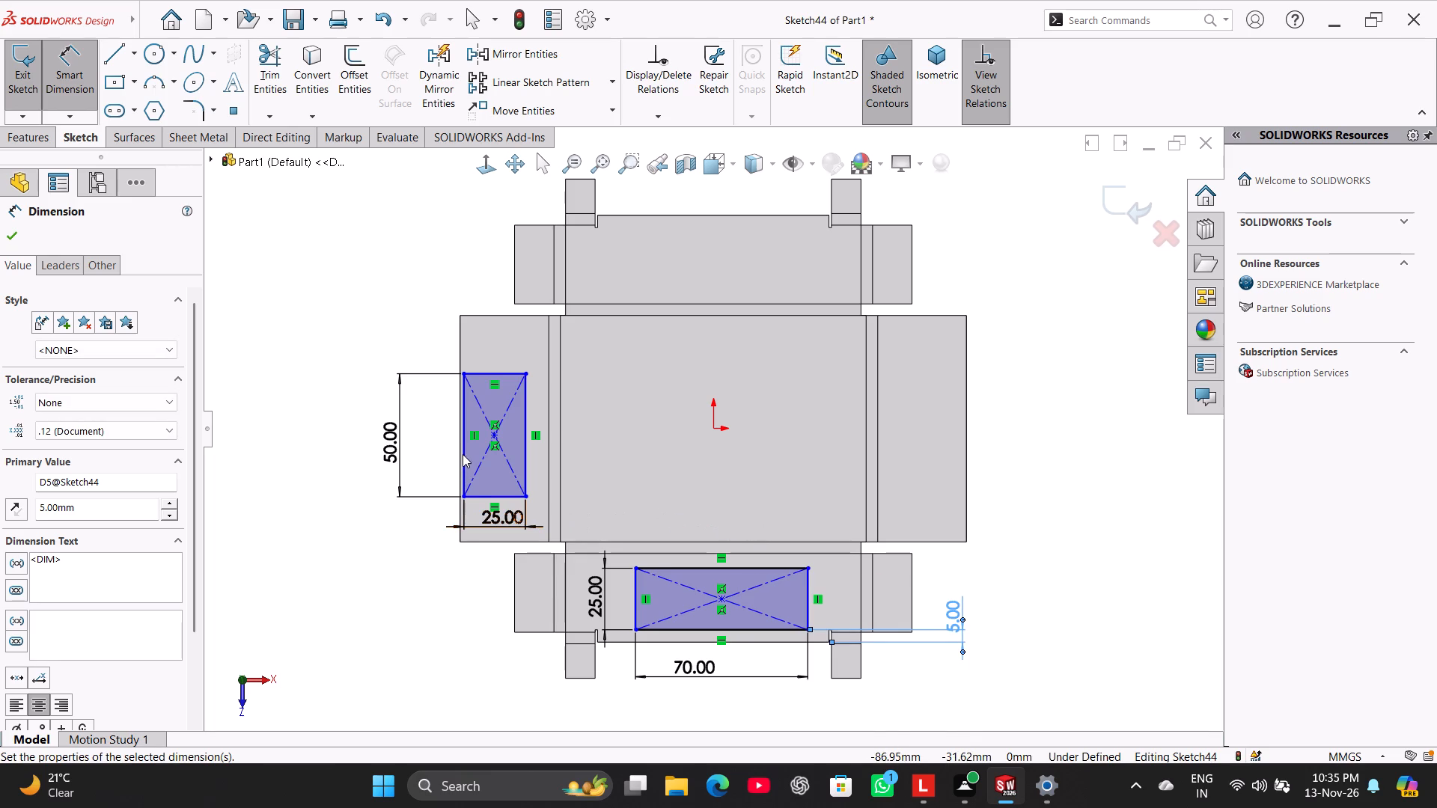
Set the distance between the 25 × 50 mm rectangle's outer side and the short wall's outer edge to 5 mm.
{"action": "left_click", "coordinate": [464, 480]}
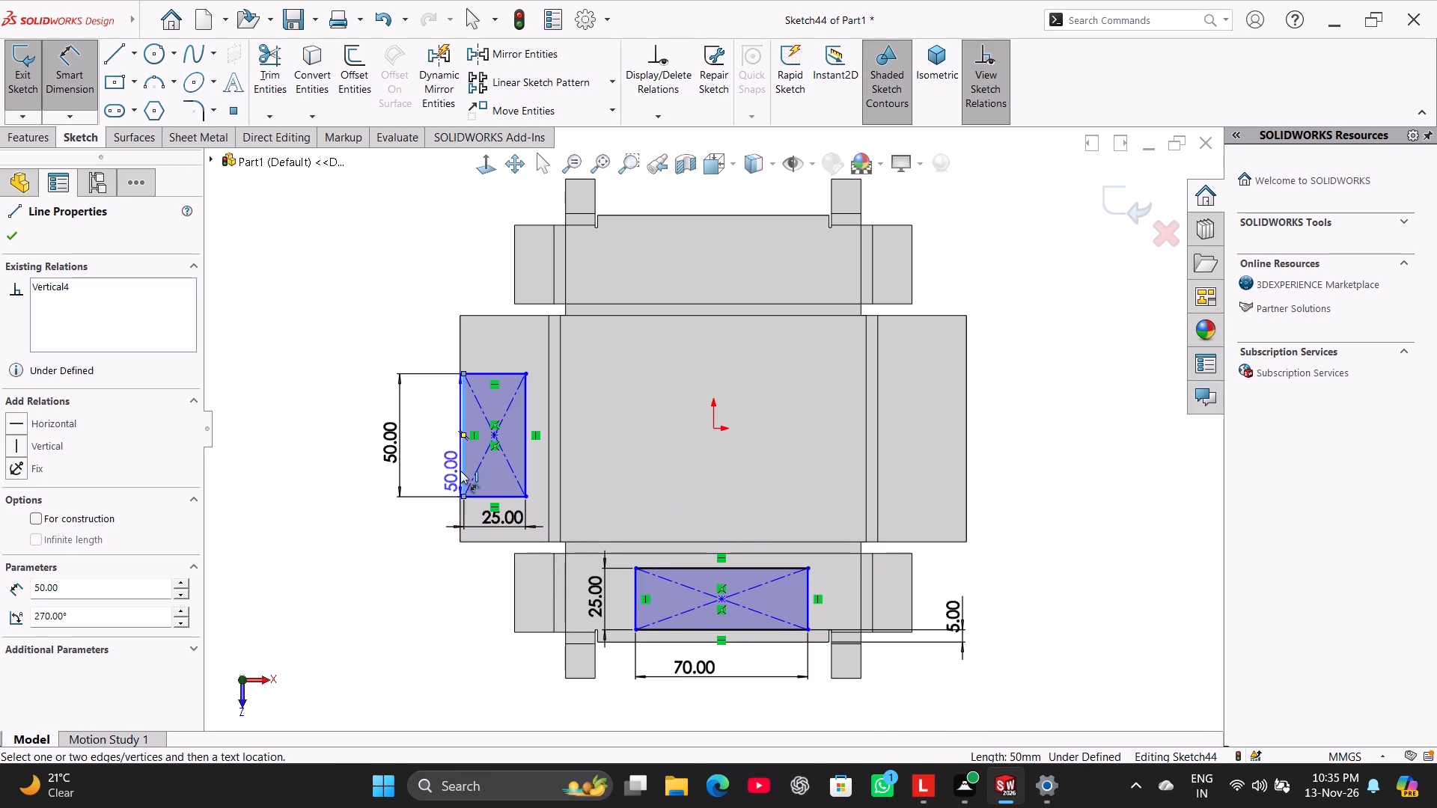
{"action": "scroll", "coordinate": [459, 419], "scroll_direction": "down", "scroll_amount": 6}
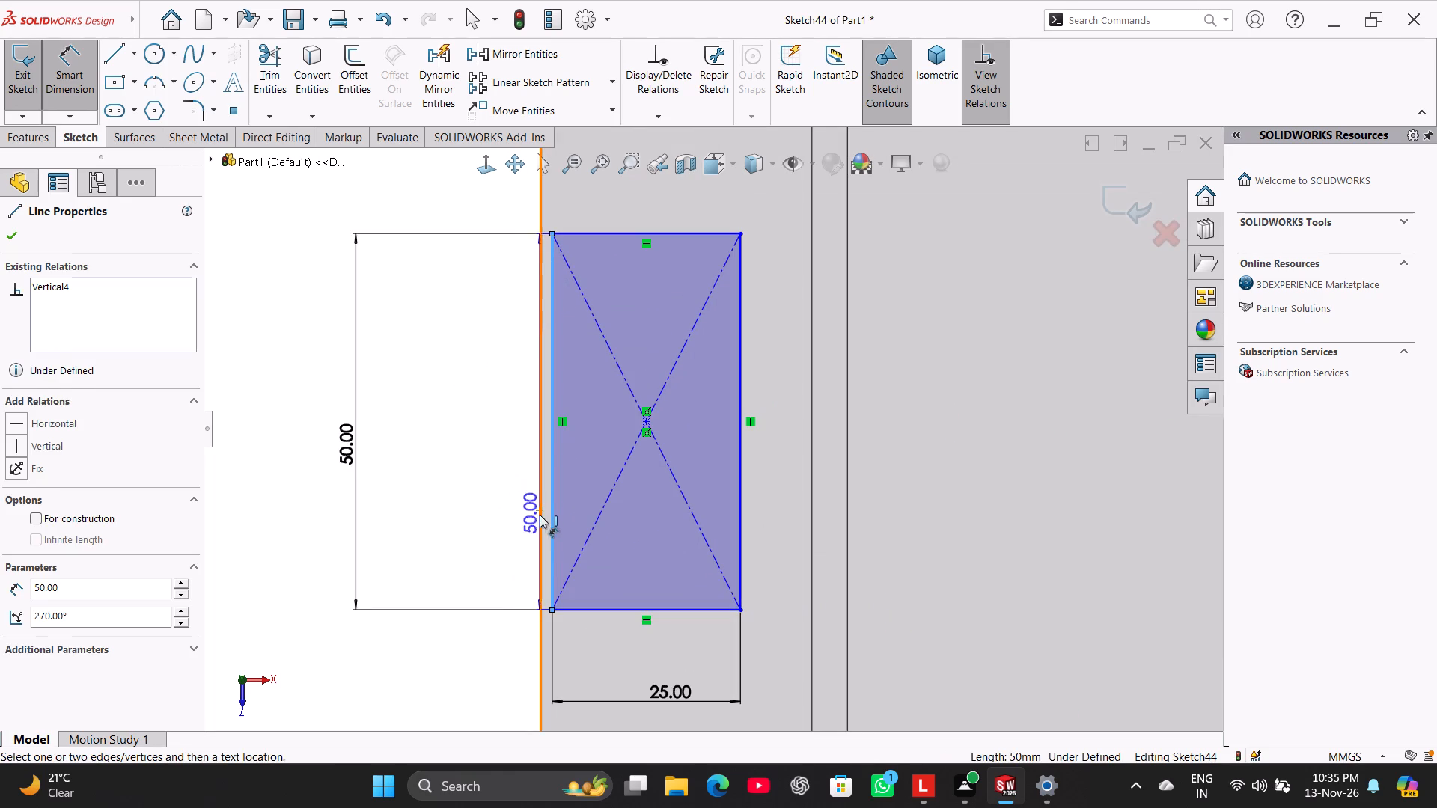
{"action": "left_click", "coordinate": [542, 516]}
{"action": "scroll", "coordinate": [618, 294], "scroll_direction": "up", "scroll_amount": 2}
{"action": "left_click", "coordinate": [650, 248]}
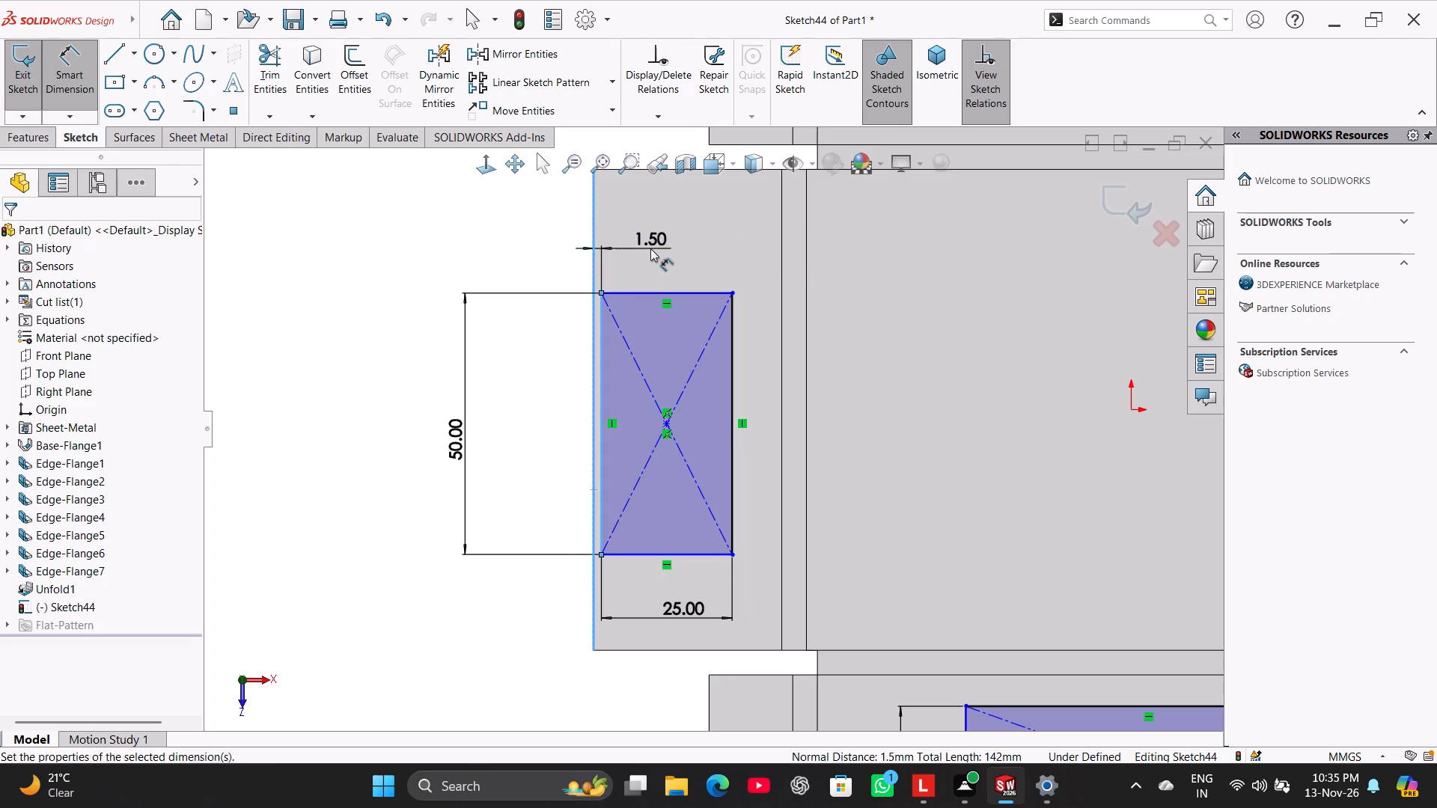
{"action": "key", "text": "5"}
{"action": "key", "text": "Return"}
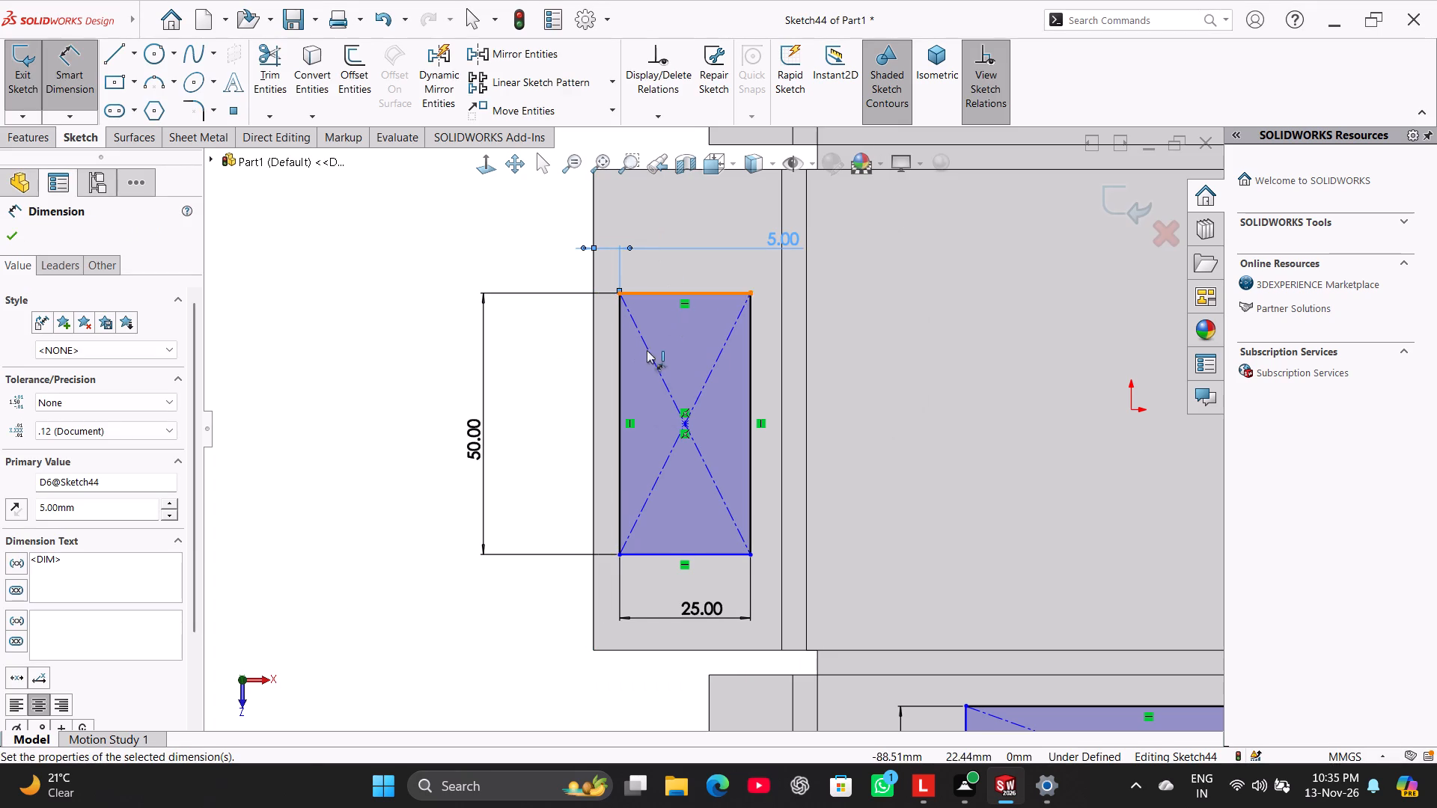
{"action": "scroll", "coordinate": [365, 473], "scroll_direction": "up", "scroll_amount": 2}
{"action": "scroll", "coordinate": [414, 423], "scroll_direction": "down", "scroll_amount": 2}
{"action": "right_click", "coordinate": [477, 379]}
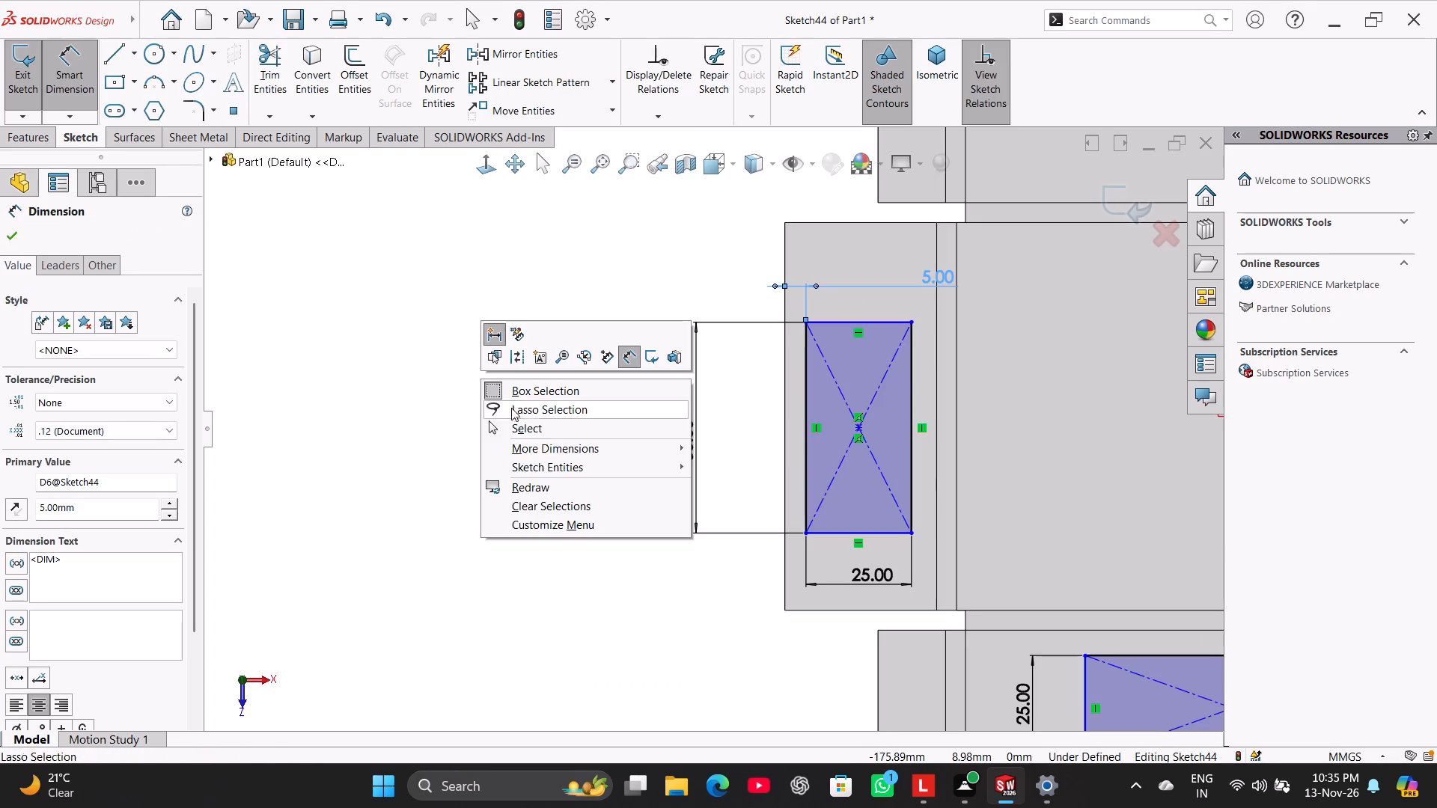
{"action": "left_click", "coordinate": [532, 432]}
Add a vertical relation between the 70 × 25 mm rectangle's center point and the origin.
{"action": "scroll", "coordinate": [889, 471], "scroll_direction": "up", "scroll_amount": 3}
{"action": "scroll", "coordinate": [962, 485], "scroll_direction": "down", "scroll_amount": 2}
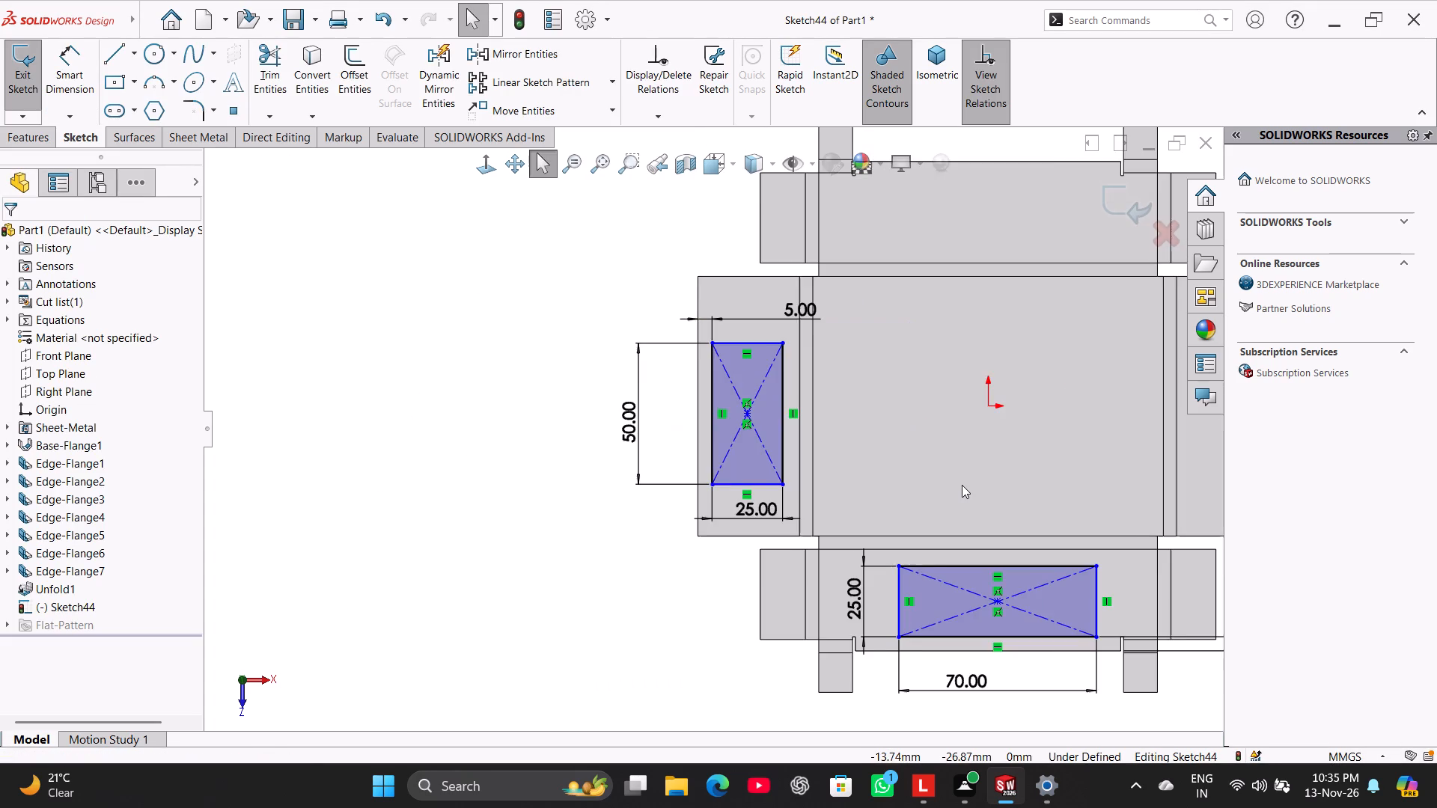
{"action": "scroll", "coordinate": [957, 485], "scroll_direction": "up", "scroll_amount": 2}
{"action": "scroll", "coordinate": [955, 485], "scroll_direction": "down", "scroll_amount": 2}
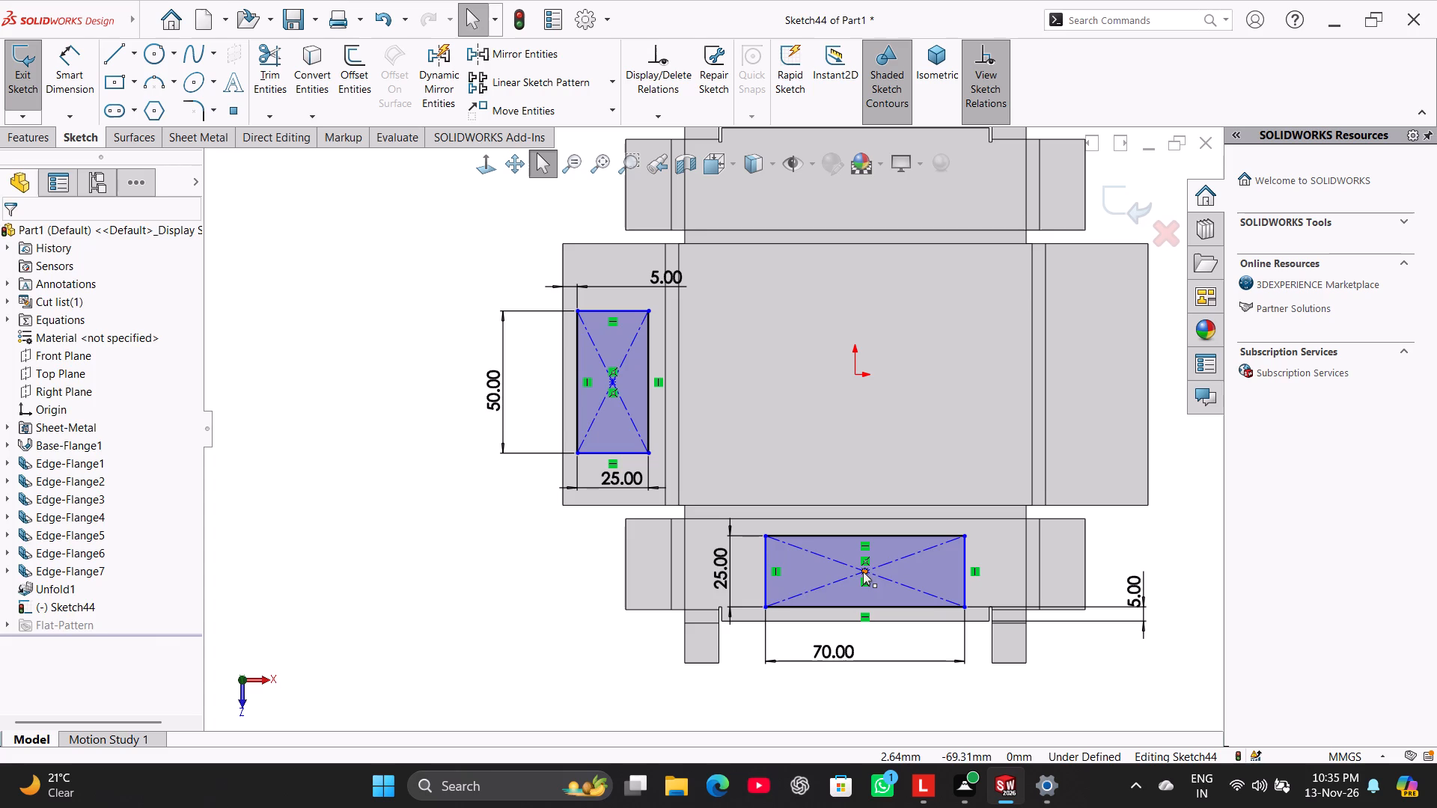
{"action": "left_click", "coordinate": [863, 572], "text": "ctrl"}
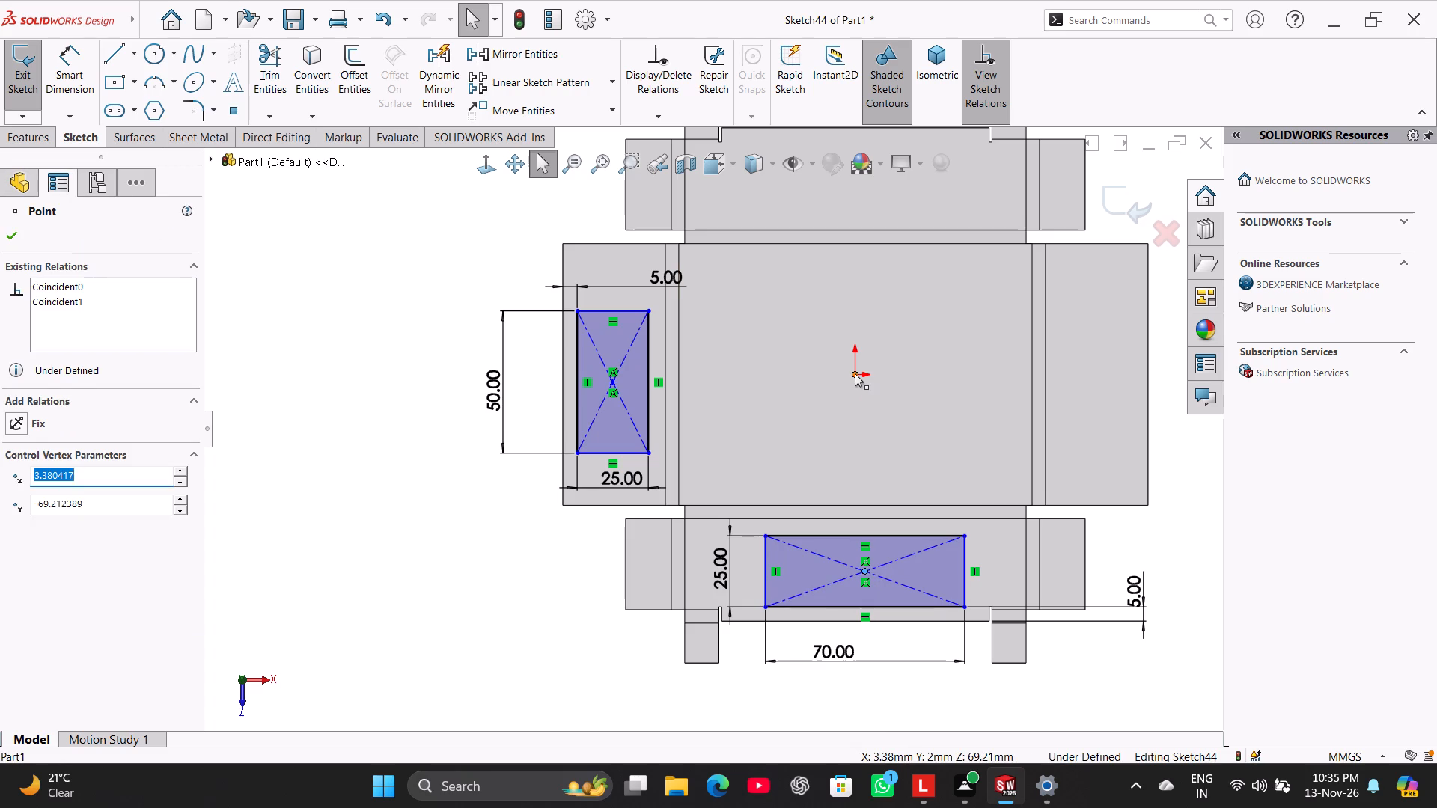
{"action": "left_click", "coordinate": [855, 373], "text": "ctrl"}
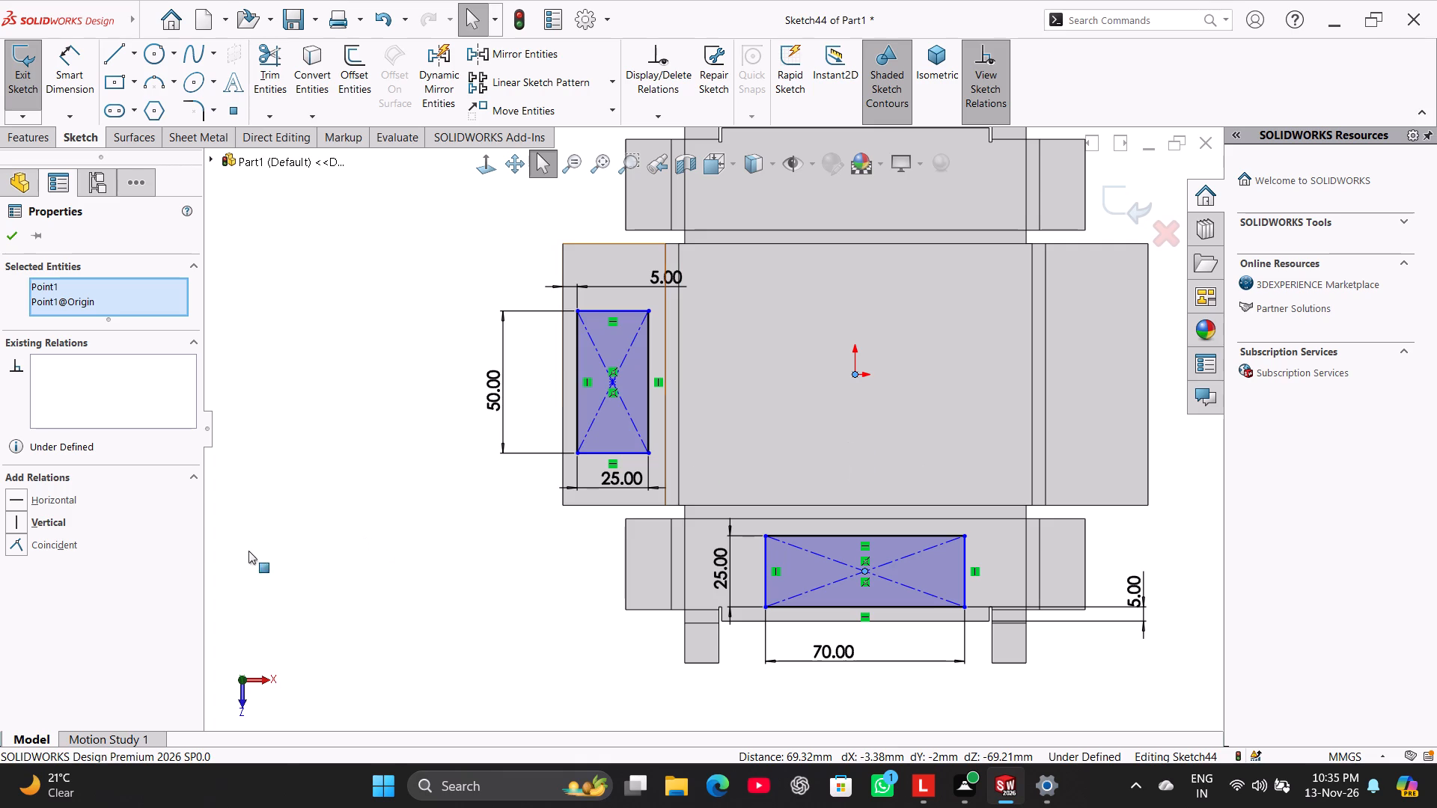
{"action": "left_click", "coordinate": [48, 519]}
{"action": "left_click", "coordinate": [352, 499]}
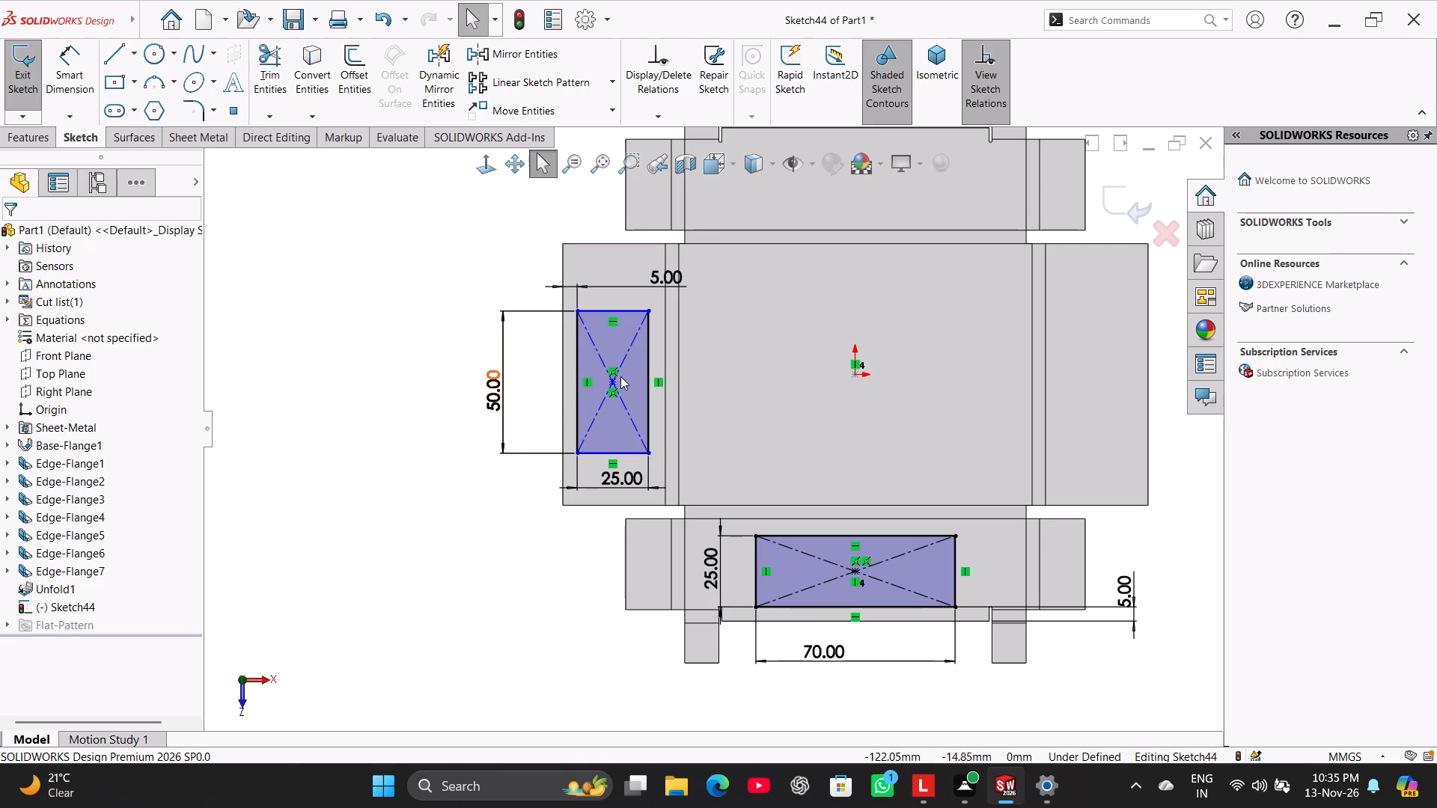
Add a horizontal relation between the center point of the short wall's 25 × 50 mm rectangle and the origin.
{"action": "left_click", "coordinate": [610, 383], "text": "ctrl"}
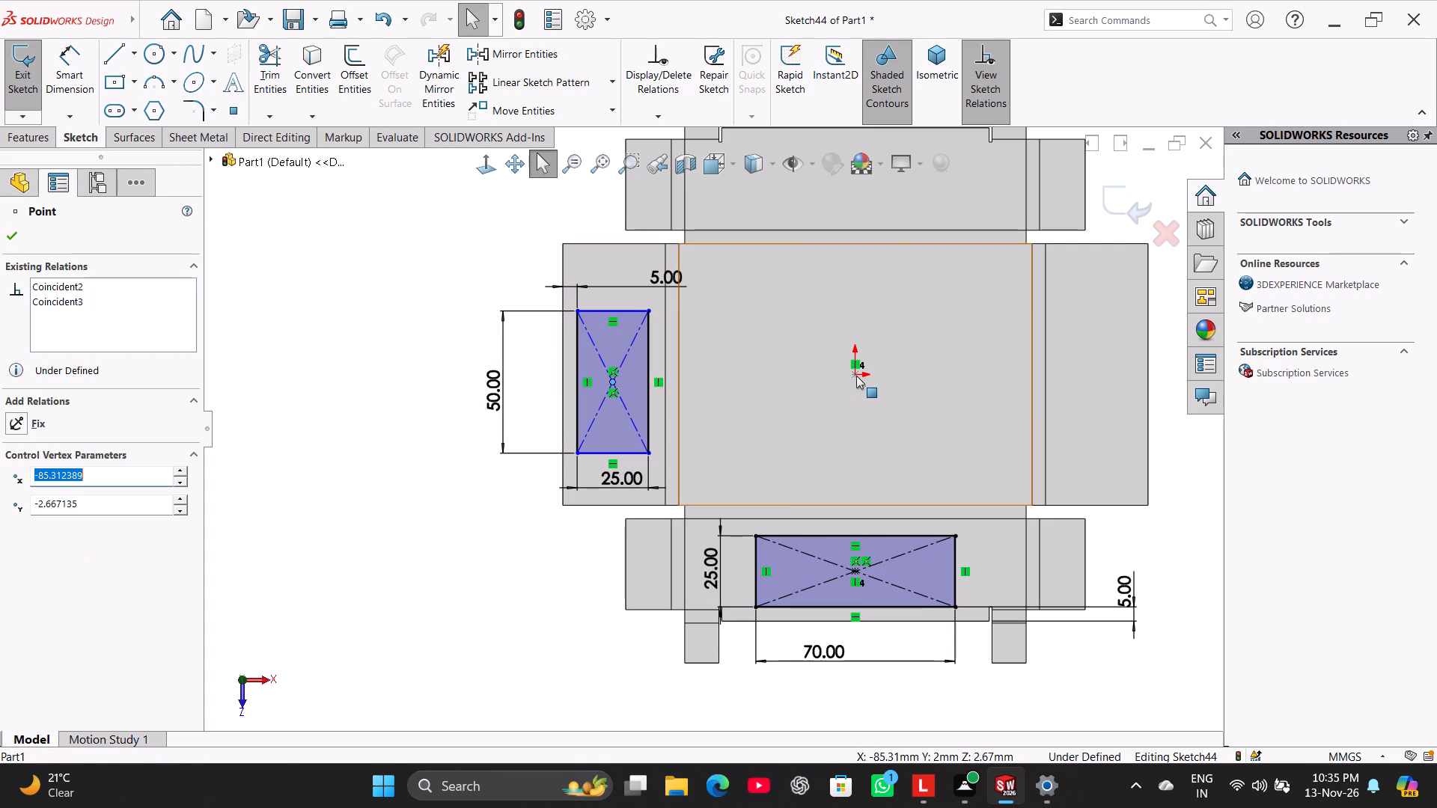
{"action": "left_click", "coordinate": [856, 376], "text": "ctrl"}
{"action": "left_click", "coordinate": [854, 376], "text": "ctrl"}
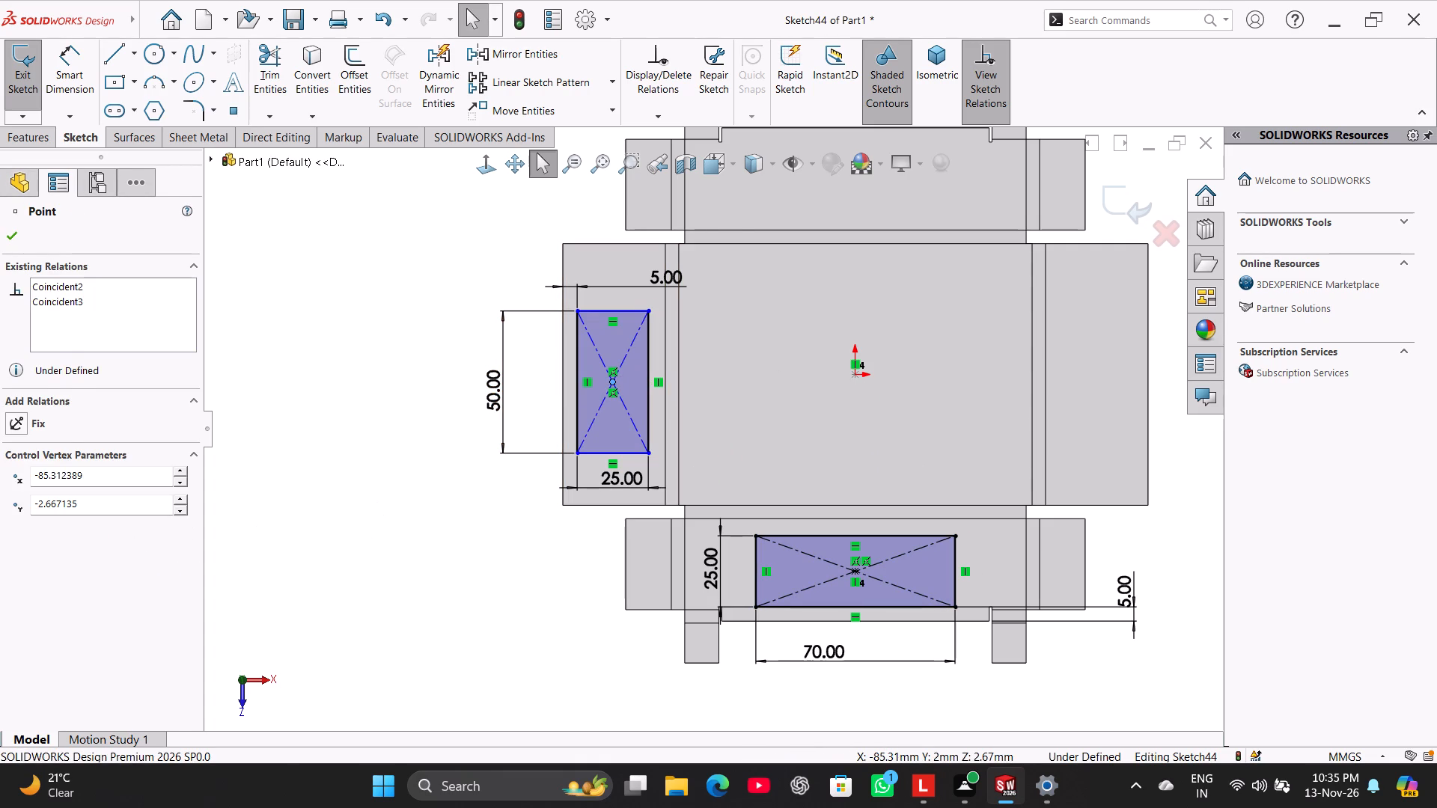
{"action": "left_click", "coordinate": [361, 465]}
{"action": "left_click", "coordinate": [616, 385], "text": "ctrl"}
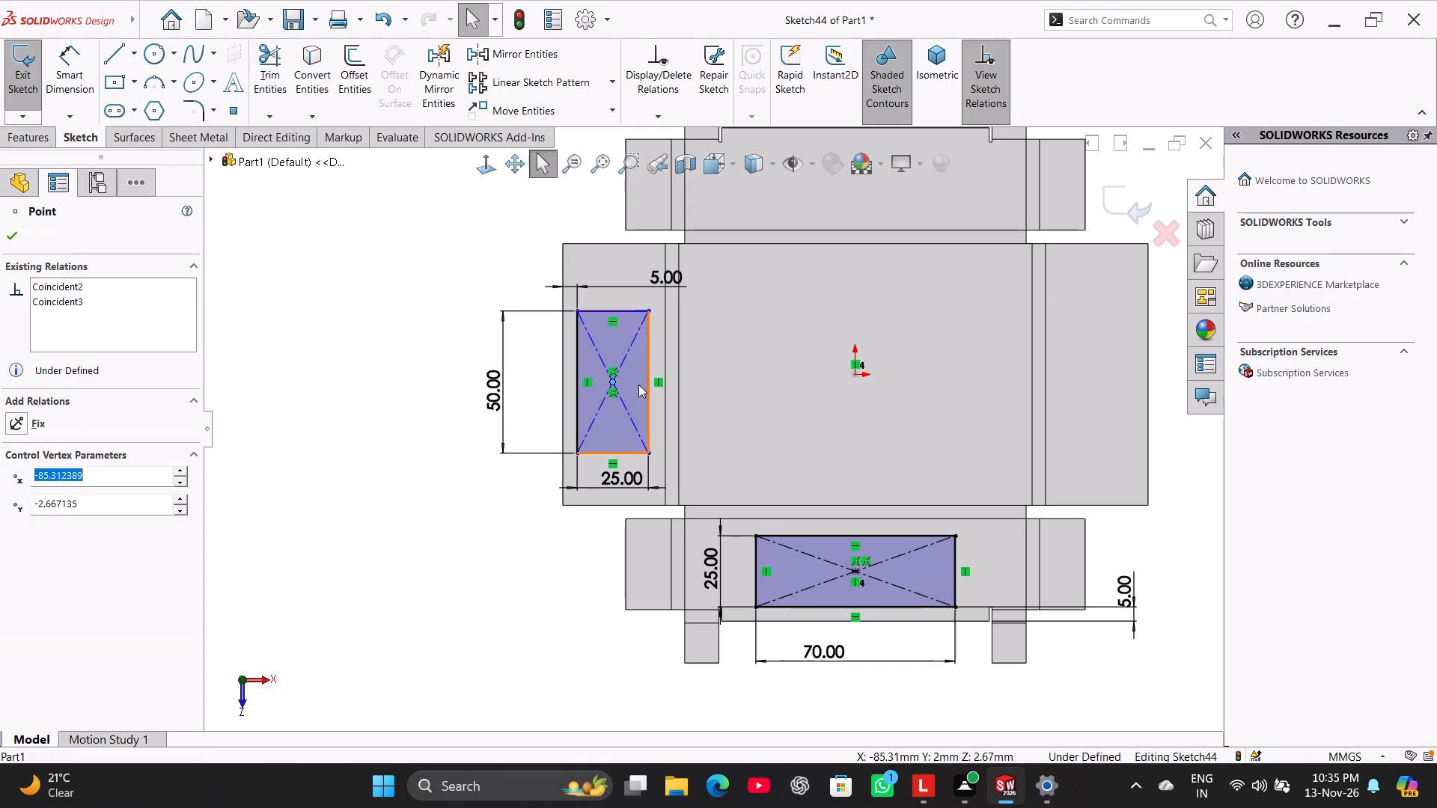
{"action": "left_click", "coordinate": [851, 376], "text": "ctrl"}
{"action": "left_click", "coordinate": [76, 498]}
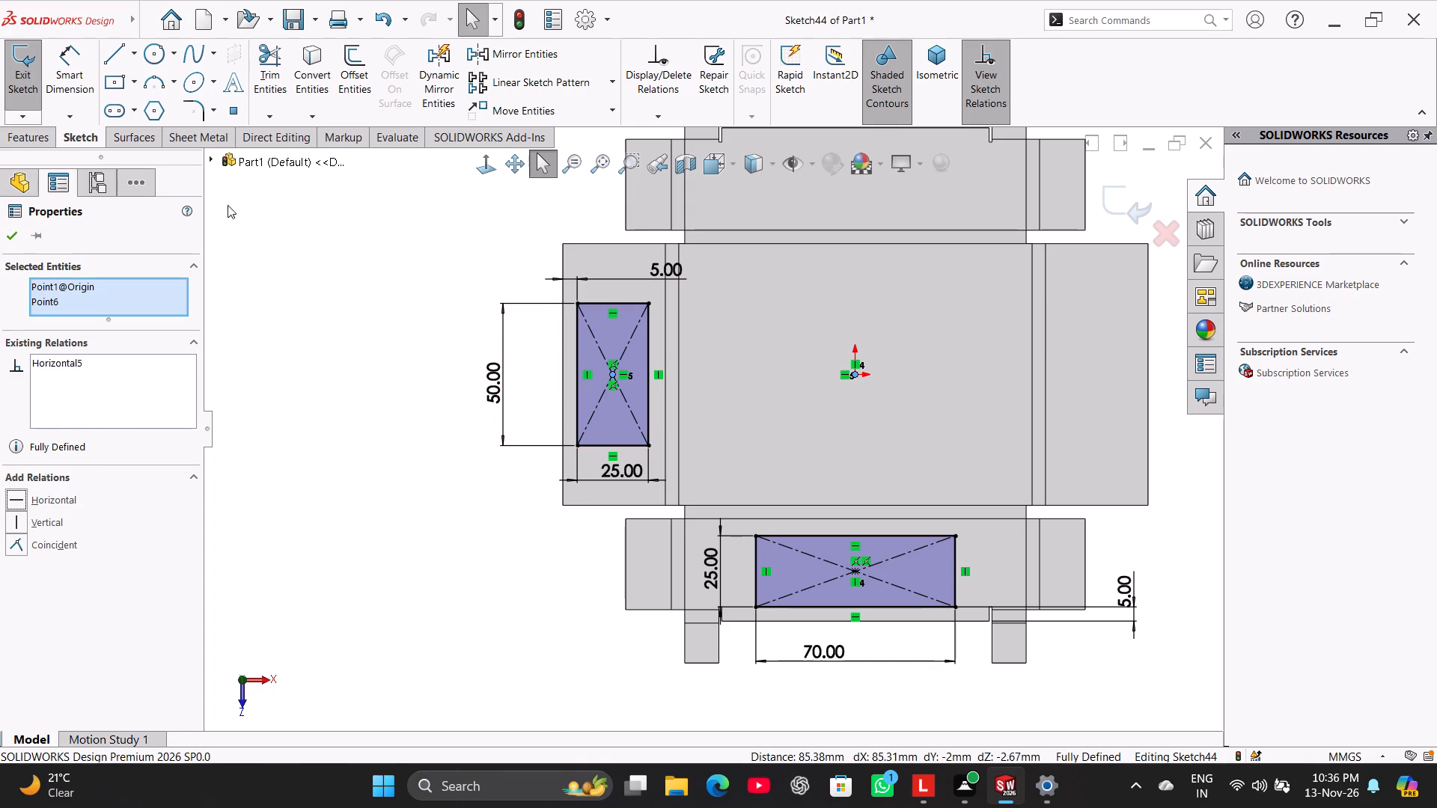
Apply 8 mm sketch fillets to all corners of both the 25 × 50 mm and 70 × 25 mm rectangles.
{"action": "left_click", "coordinate": [194, 104]}
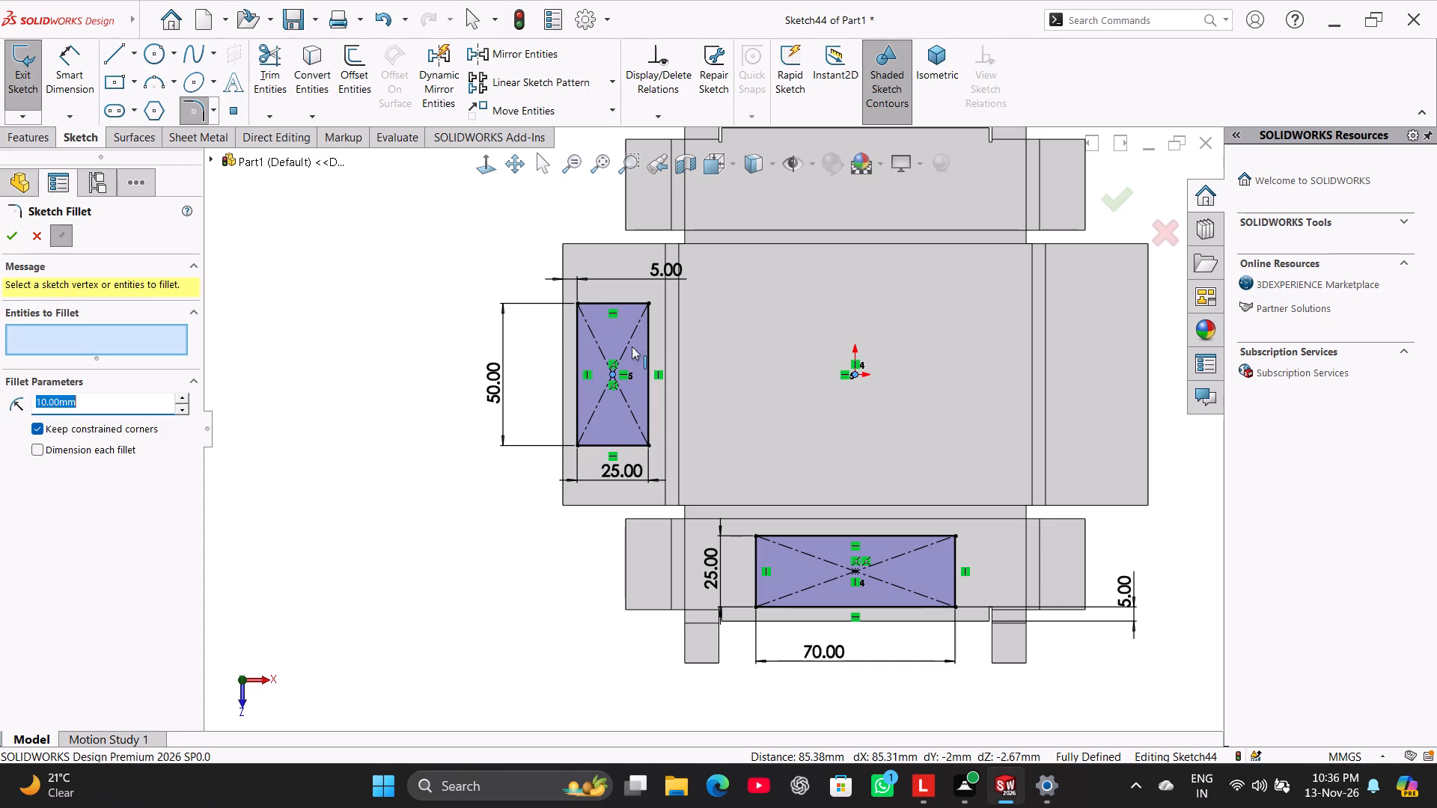
{"action": "left_click", "coordinate": [745, 281]}
{"action": "left_click_drag", "start_coordinate": [724, 261], "coordinate": [514, 499]}
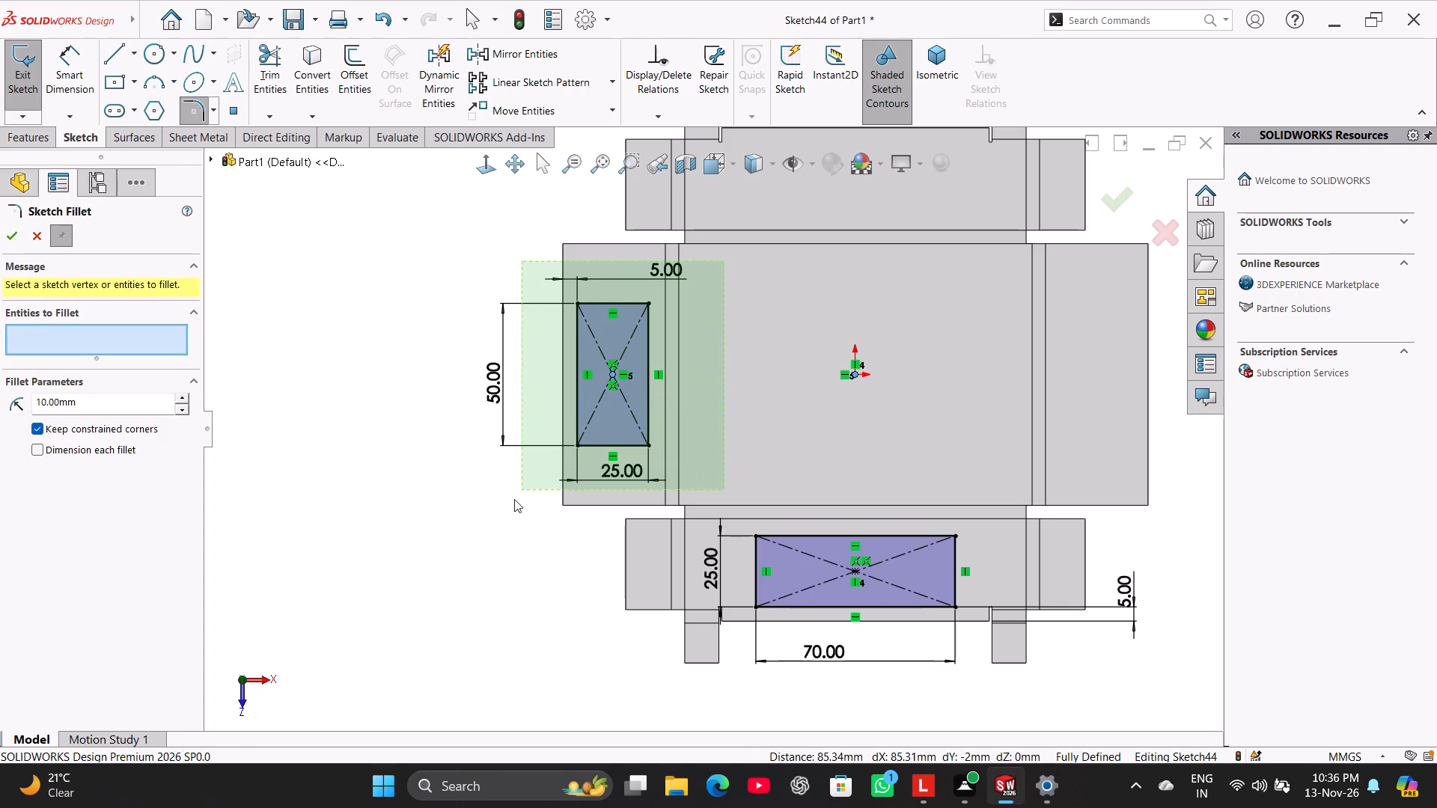
{"action": "left_click_drag", "start_coordinate": [514, 499], "coordinate": [511, 504]}
{"action": "left_click", "coordinate": [986, 495]}
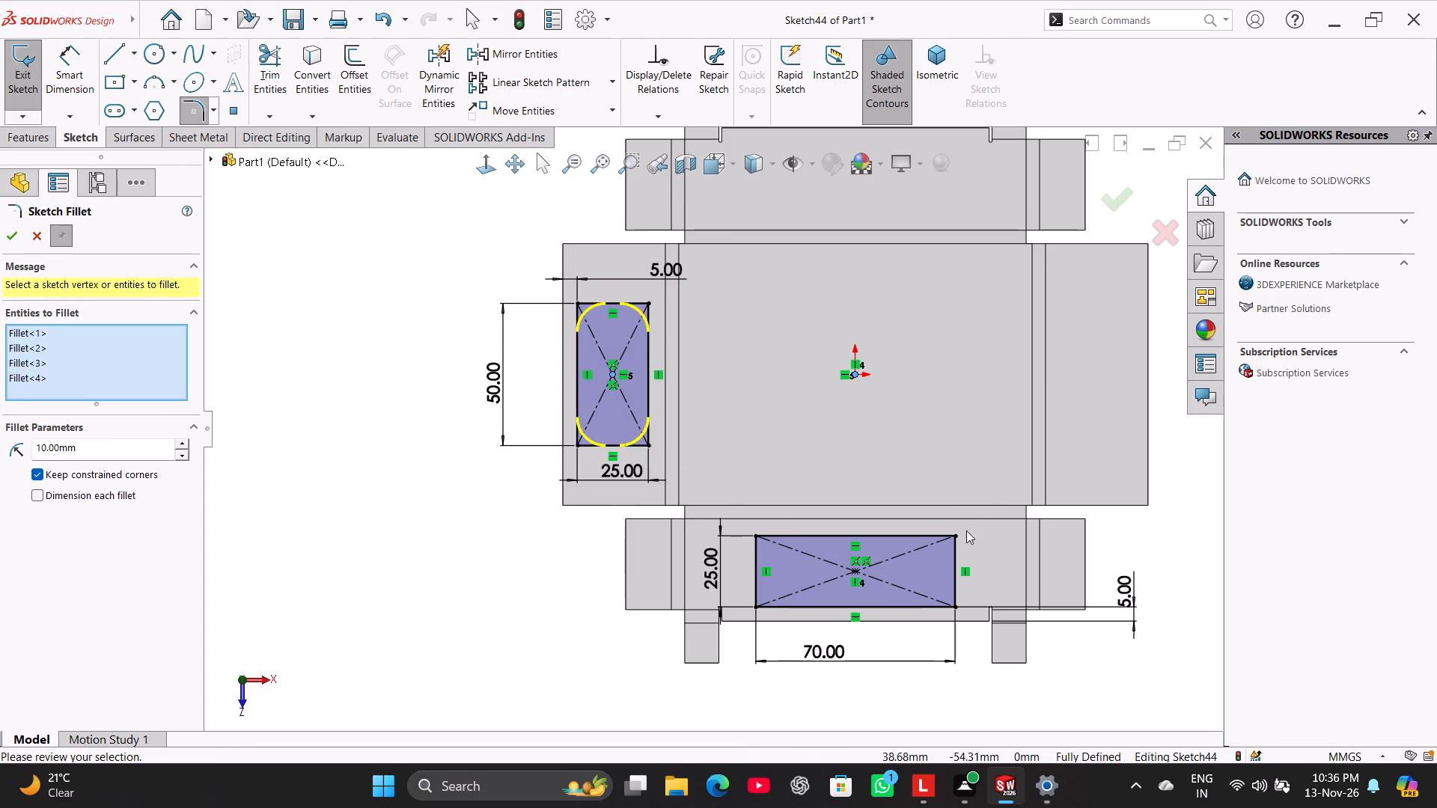
{"action": "left_click_drag", "start_coordinate": [984, 531], "coordinate": [730, 688]}
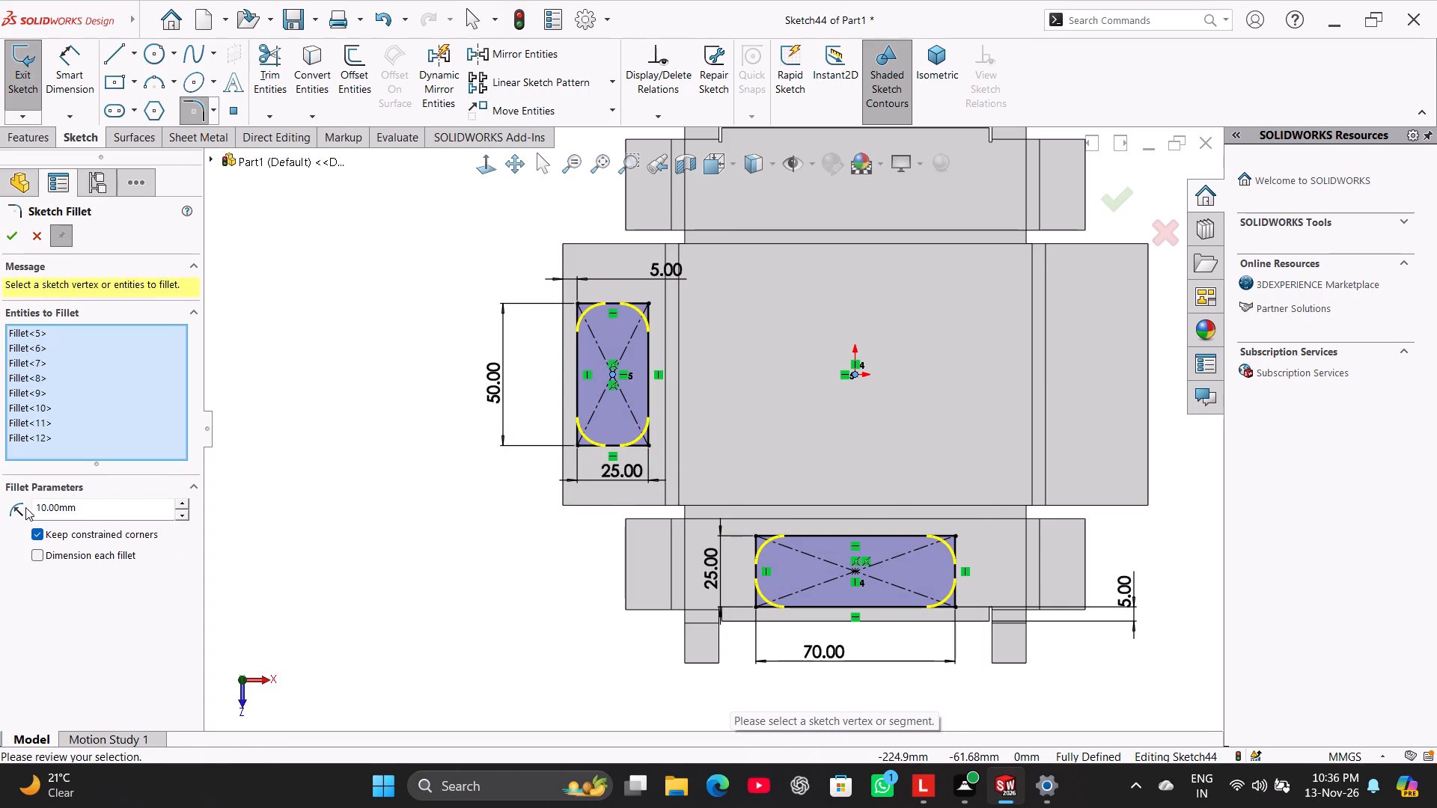
{"action": "double_click", "coordinate": [85, 518]}
{"action": "key", "text": "8"}
{"action": "key", "text": "Return"}
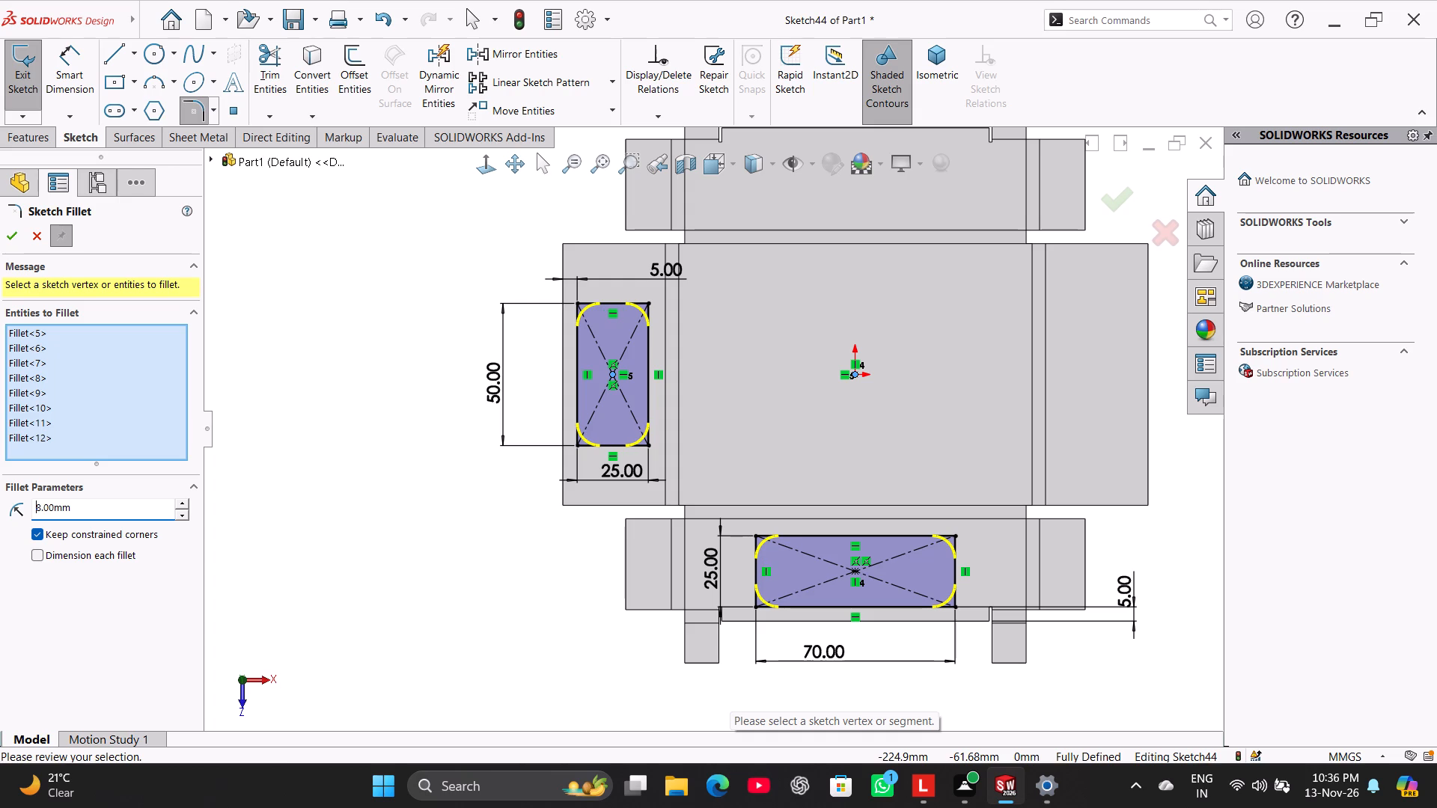
{"action": "left_click", "coordinate": [9, 244]}
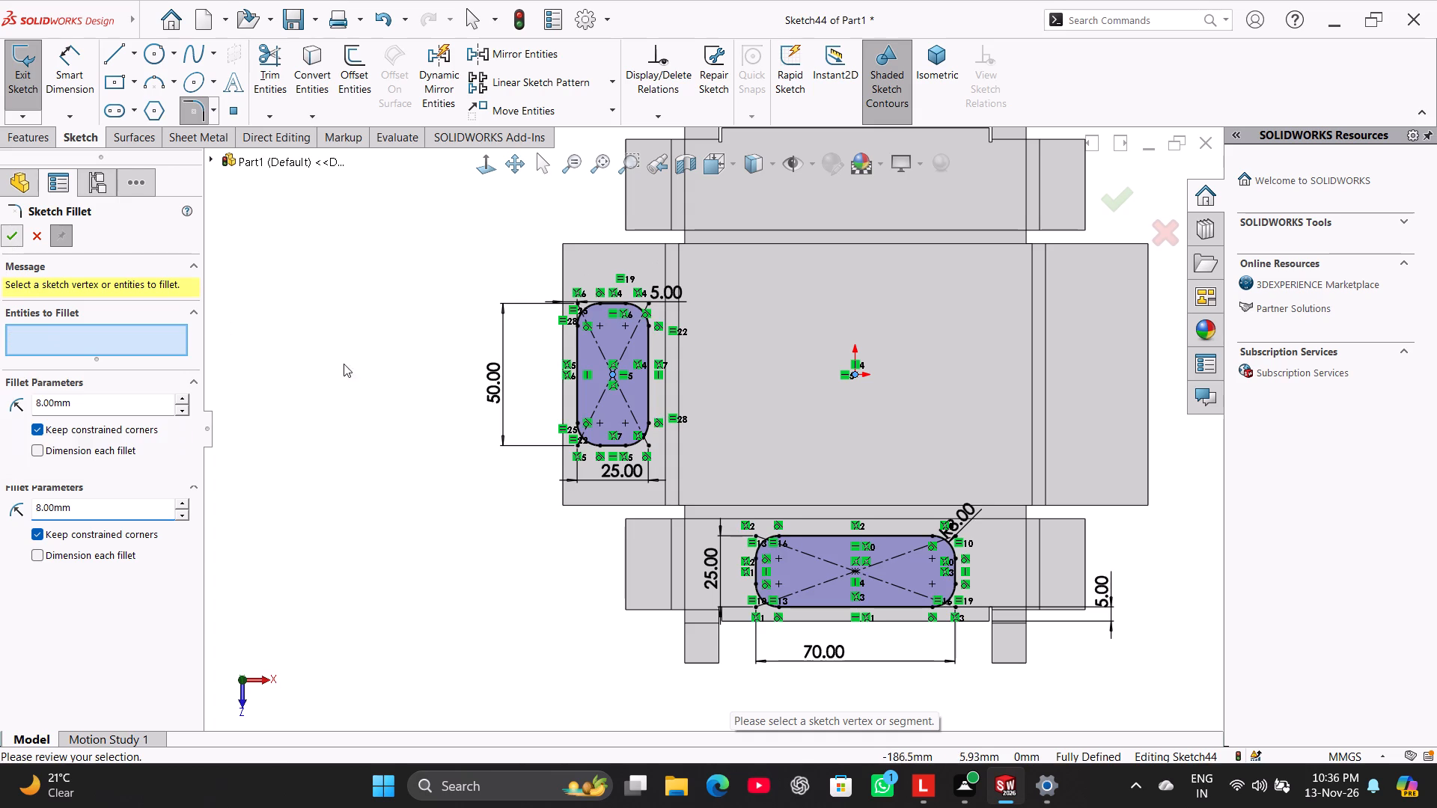
{"action": "left_click", "coordinate": [366, 378]}
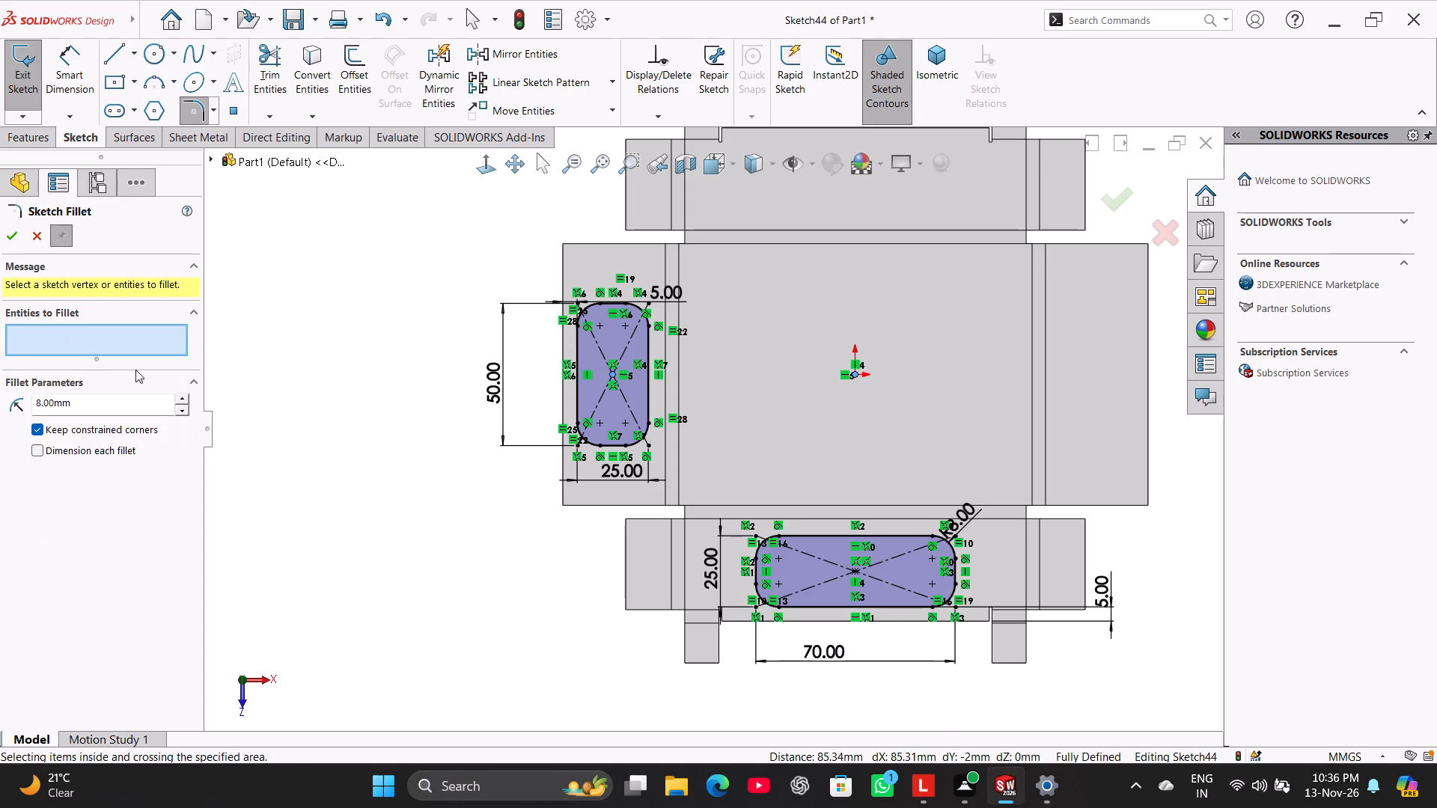
{"action": "left_click", "coordinate": [17, 248]}
{"action": "left_click", "coordinate": [13, 229]}
{"action": "left_click", "coordinate": [16, 237]}
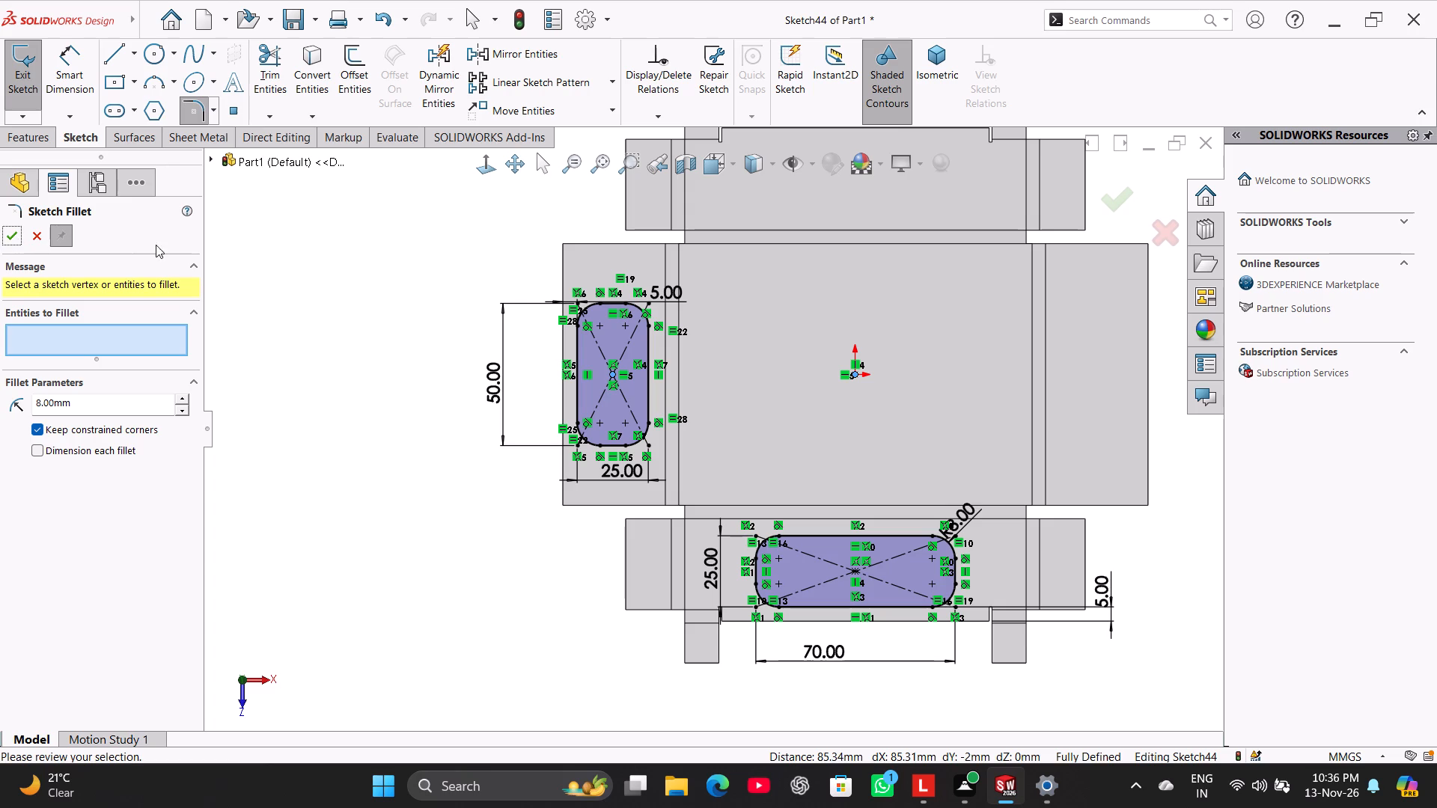
{"action": "left_click", "coordinate": [35, 239]}
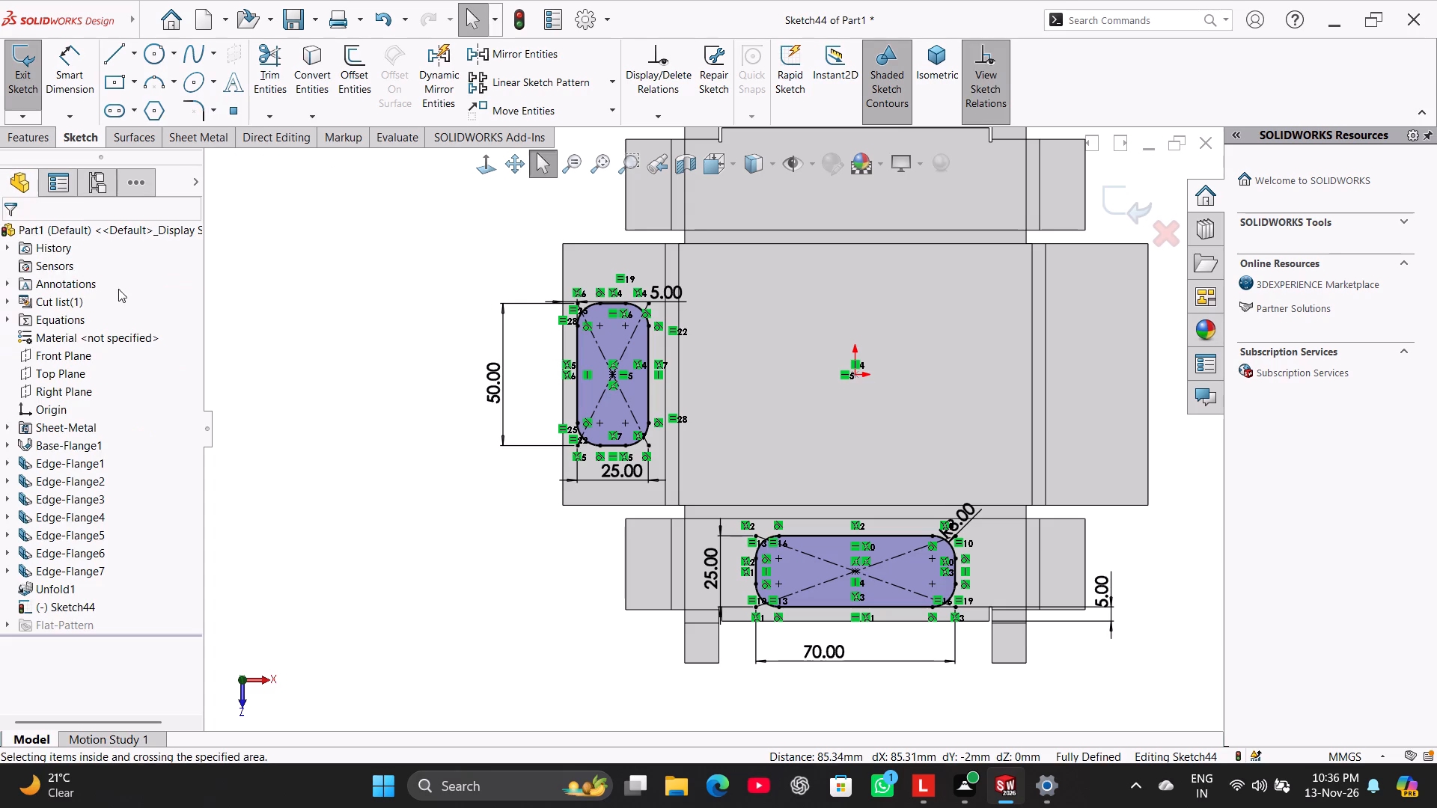
Hide the sketch relation markers.
{"action": "left_click", "coordinate": [982, 74]}
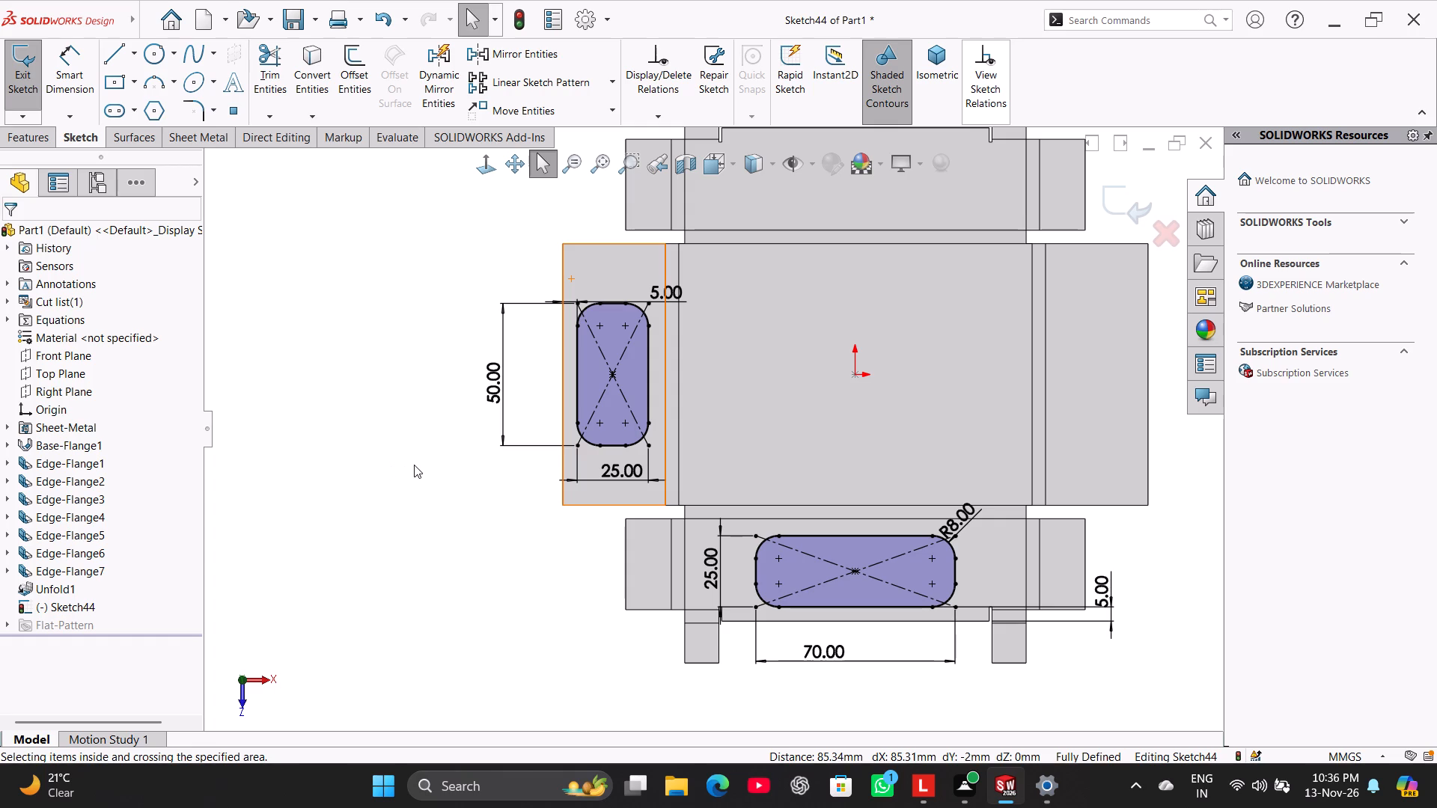
Sketch a vertical centerline about 39 mm long from the origin across the base toward the wall without a rectangle.
{"action": "scroll", "coordinate": [454, 548], "scroll_direction": "up", "scroll_amount": 3}
{"action": "scroll", "coordinate": [677, 495], "scroll_direction": "down", "scroll_amount": 1}
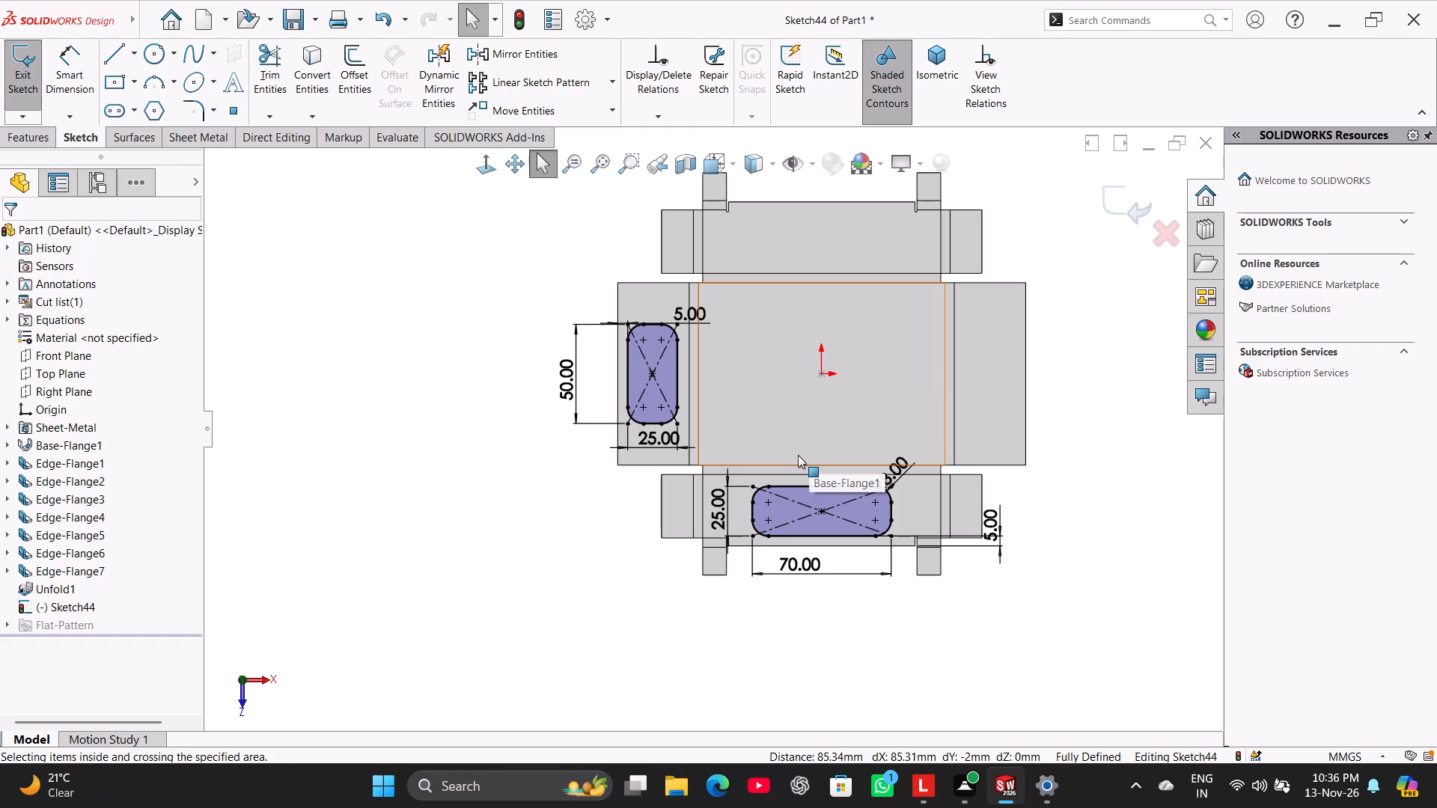
{"action": "left_click", "coordinate": [135, 58]}
{"action": "left_click", "coordinate": [153, 96]}
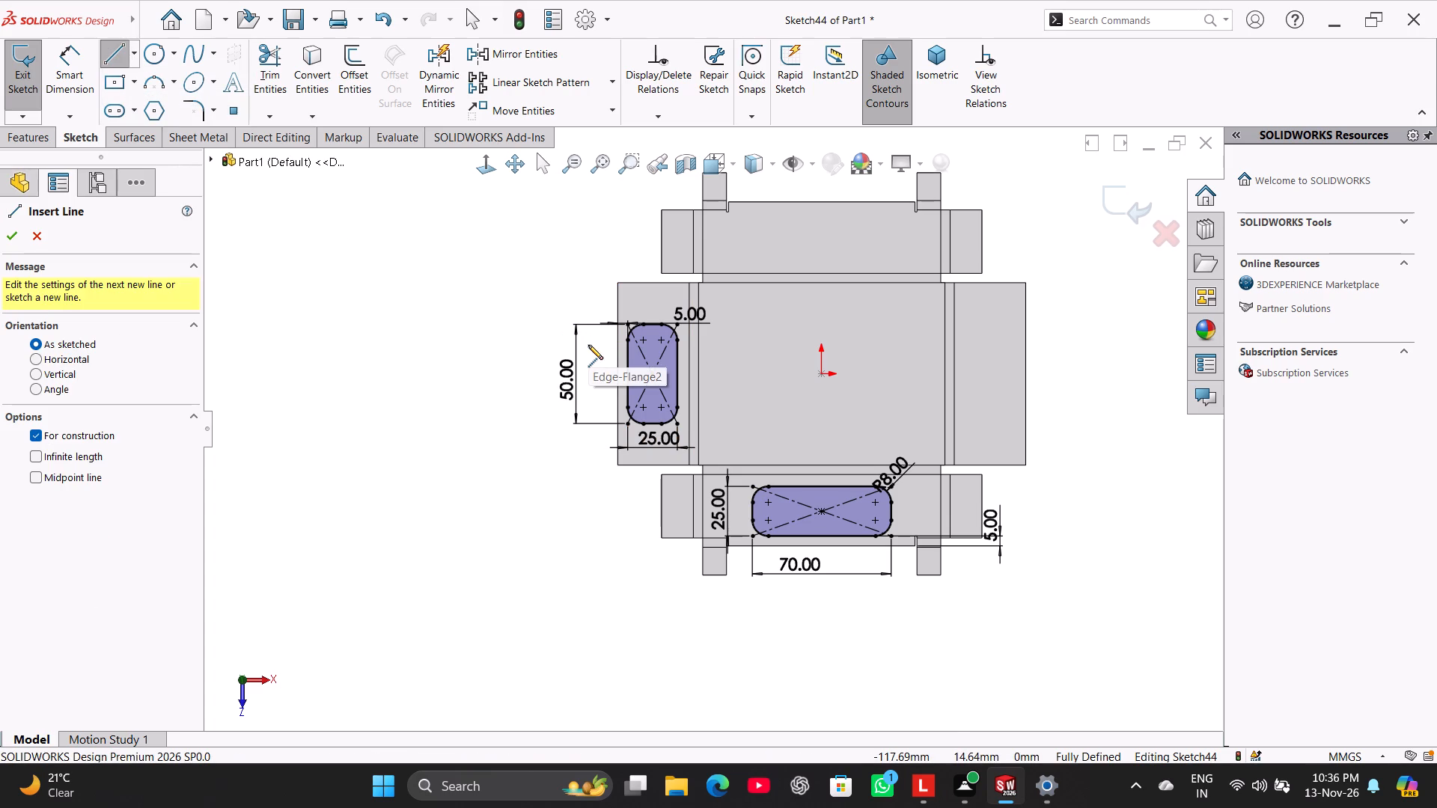
{"action": "left_click", "coordinate": [820, 373]}
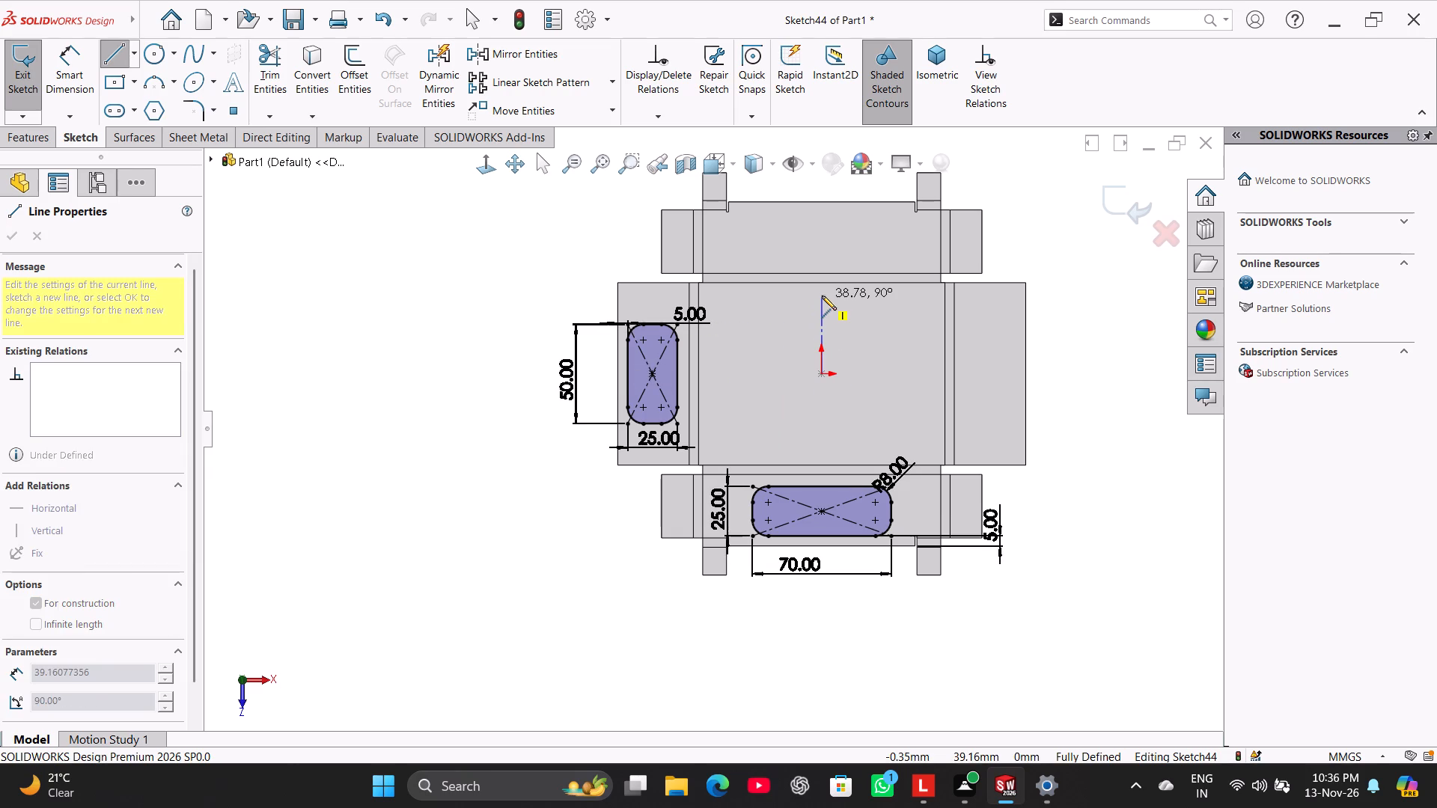
{"action": "left_click", "coordinate": [822, 296]}
{"action": "right_click", "coordinate": [549, 281]}
{"action": "left_click", "coordinate": [572, 287]}
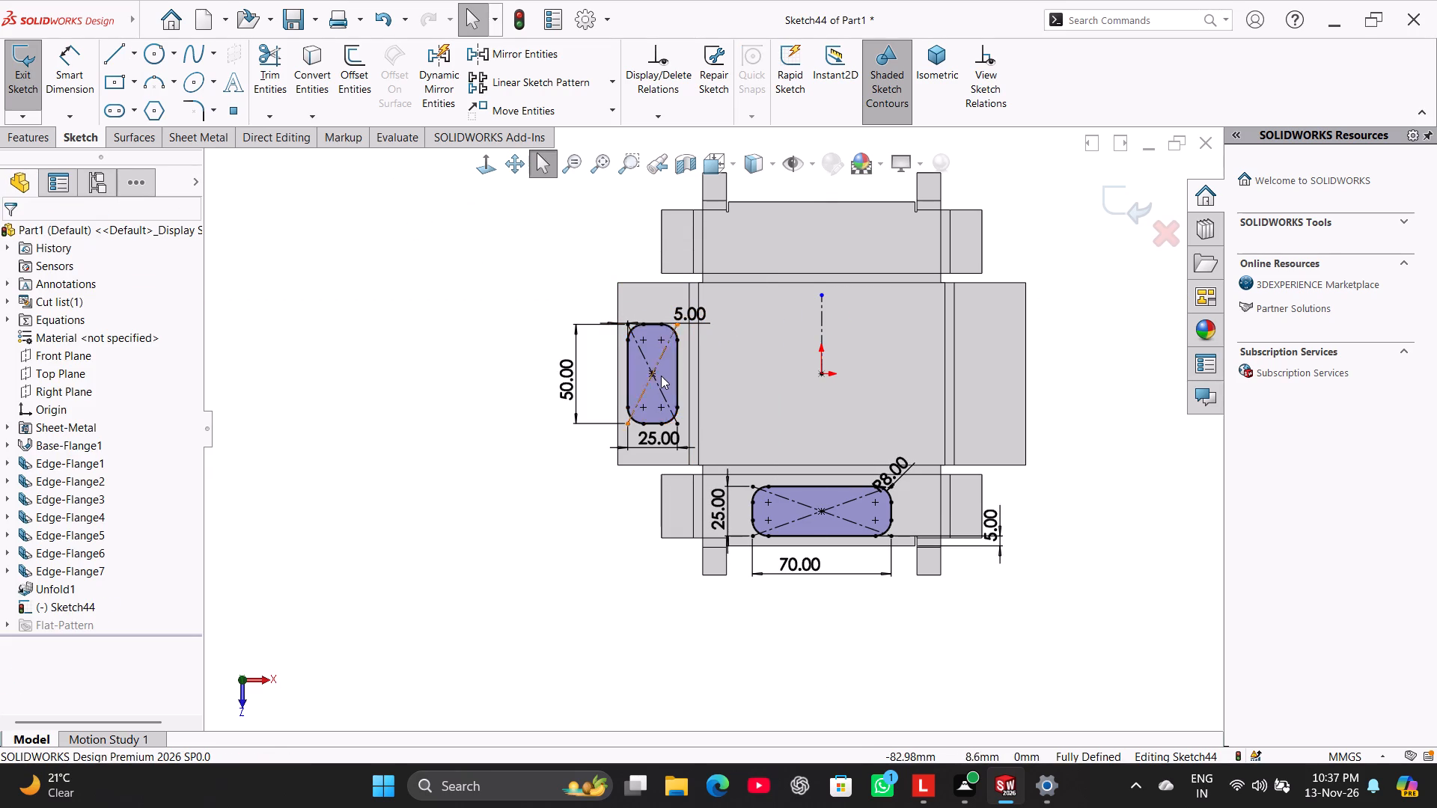
Mirror the short wall's rounded rectangle about the vertical centerline onto the opposite short wall.
{"action": "left_click", "coordinate": [662, 377], "text": "ctrl"}
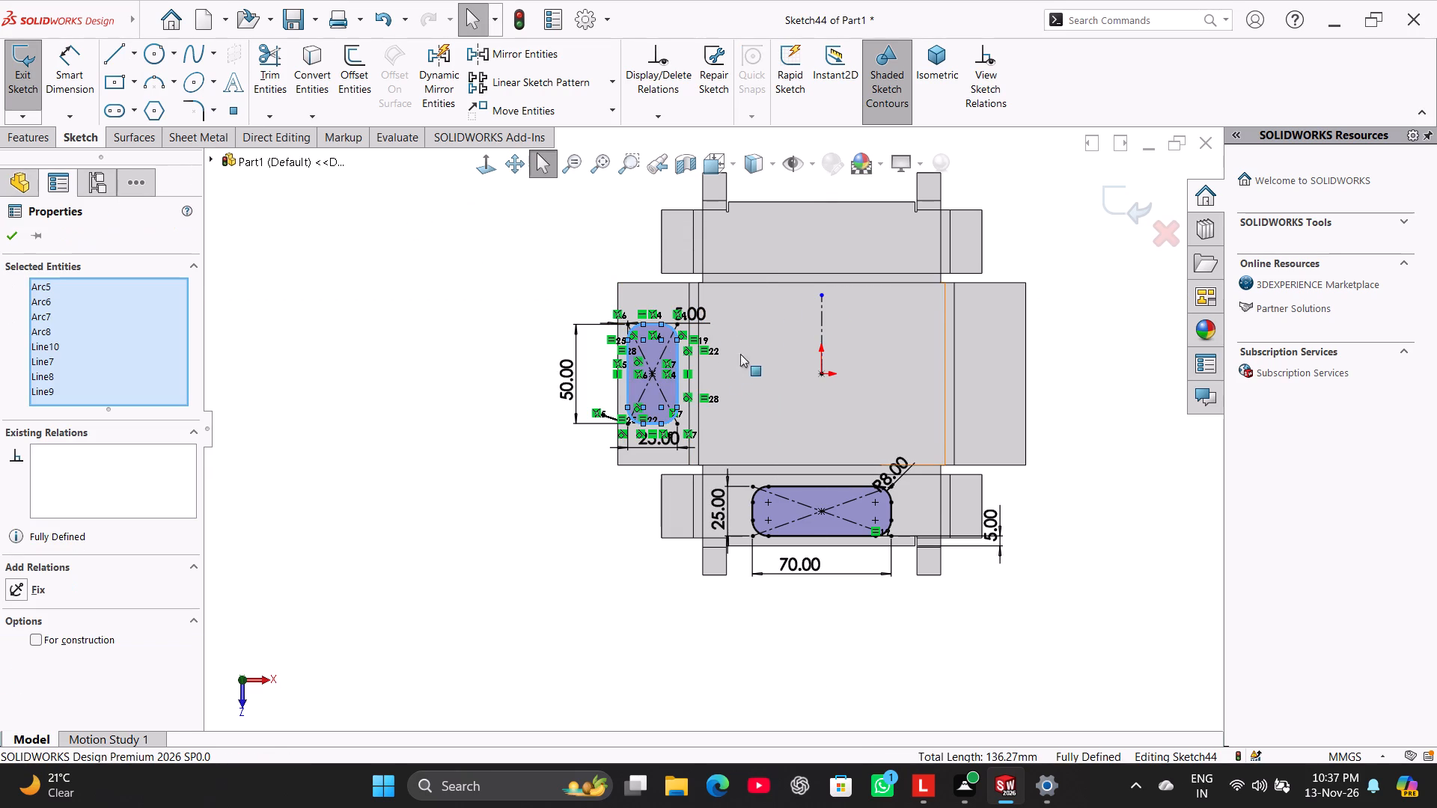
{"action": "left_click", "coordinate": [823, 329], "text": "ctrl"}
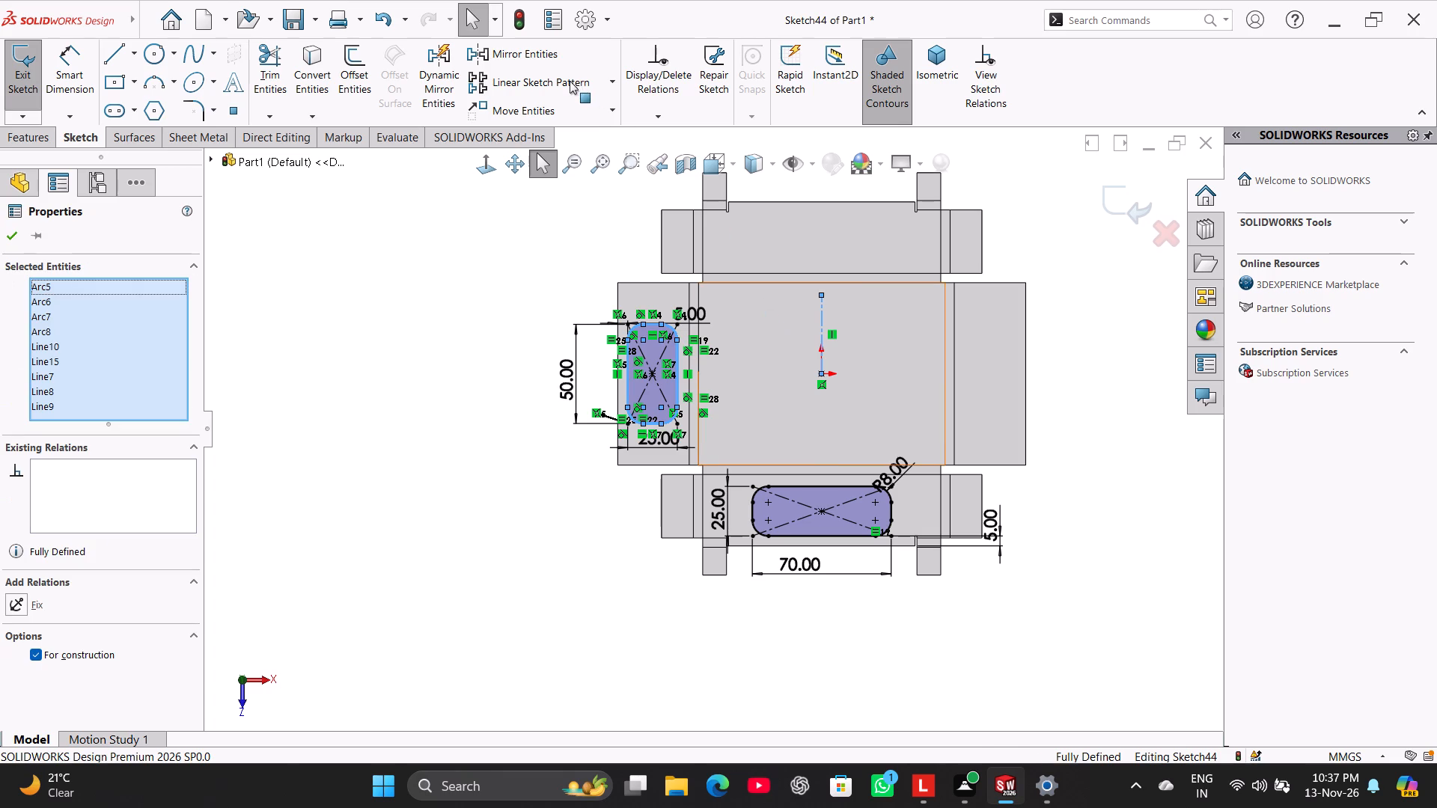
{"action": "left_click", "coordinate": [543, 60], "text": "ctrl"}
{"action": "left_click", "coordinate": [442, 325]}
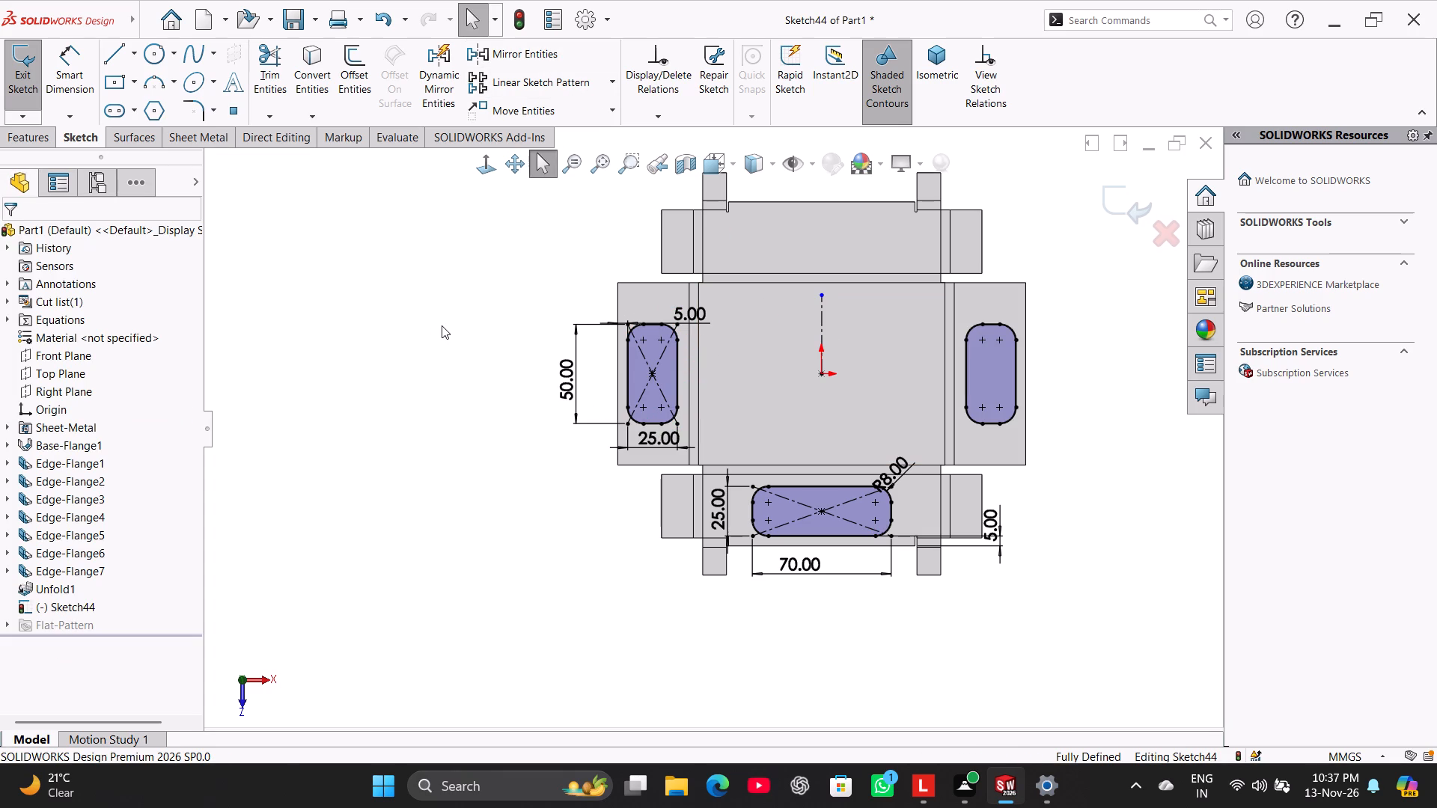
Cut-extrude the three rounded rectangle regions through the unfolded walls, with the blind depth linked to the sheet thickness.
{"action": "left_click", "coordinate": [213, 134]}
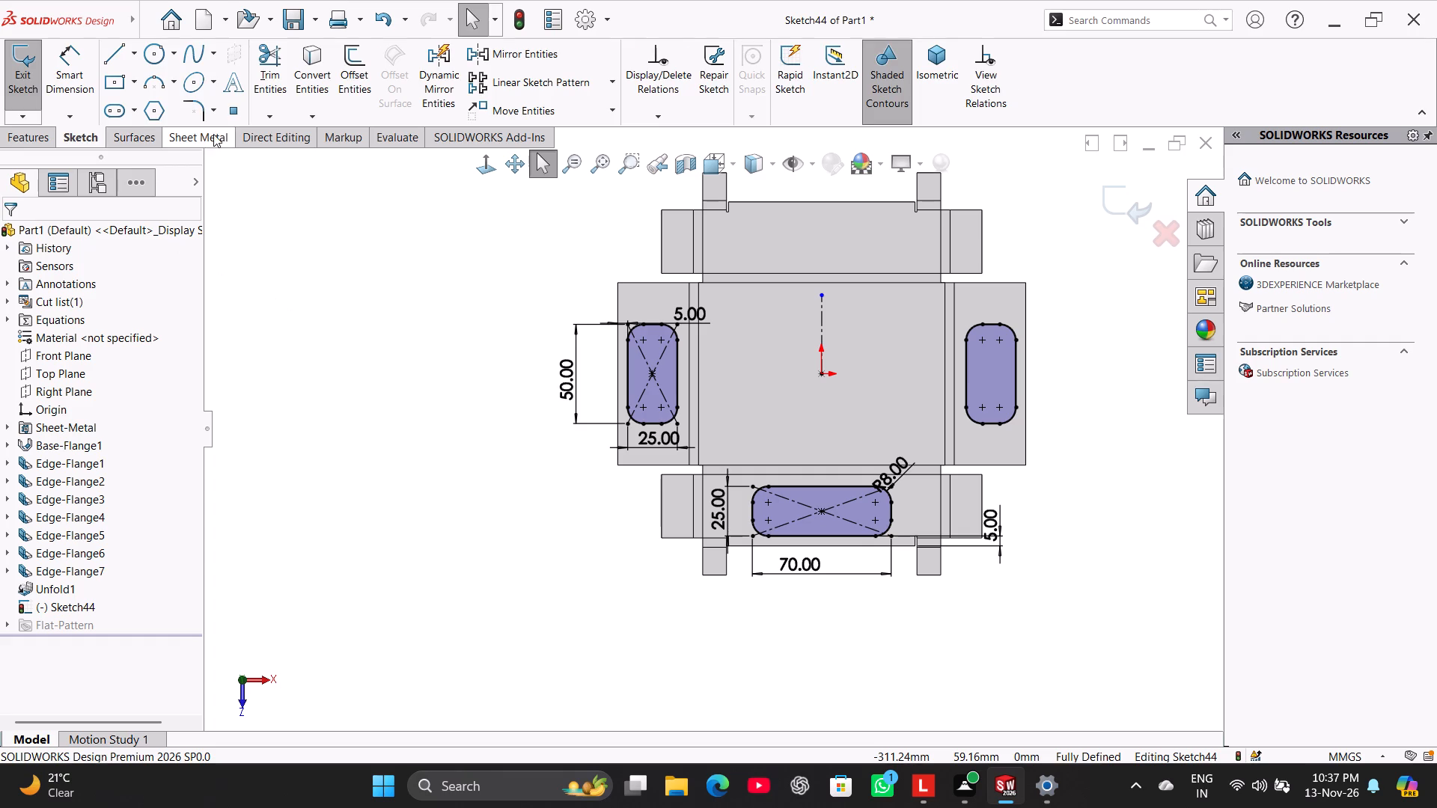
{"action": "left_click", "coordinate": [691, 55]}
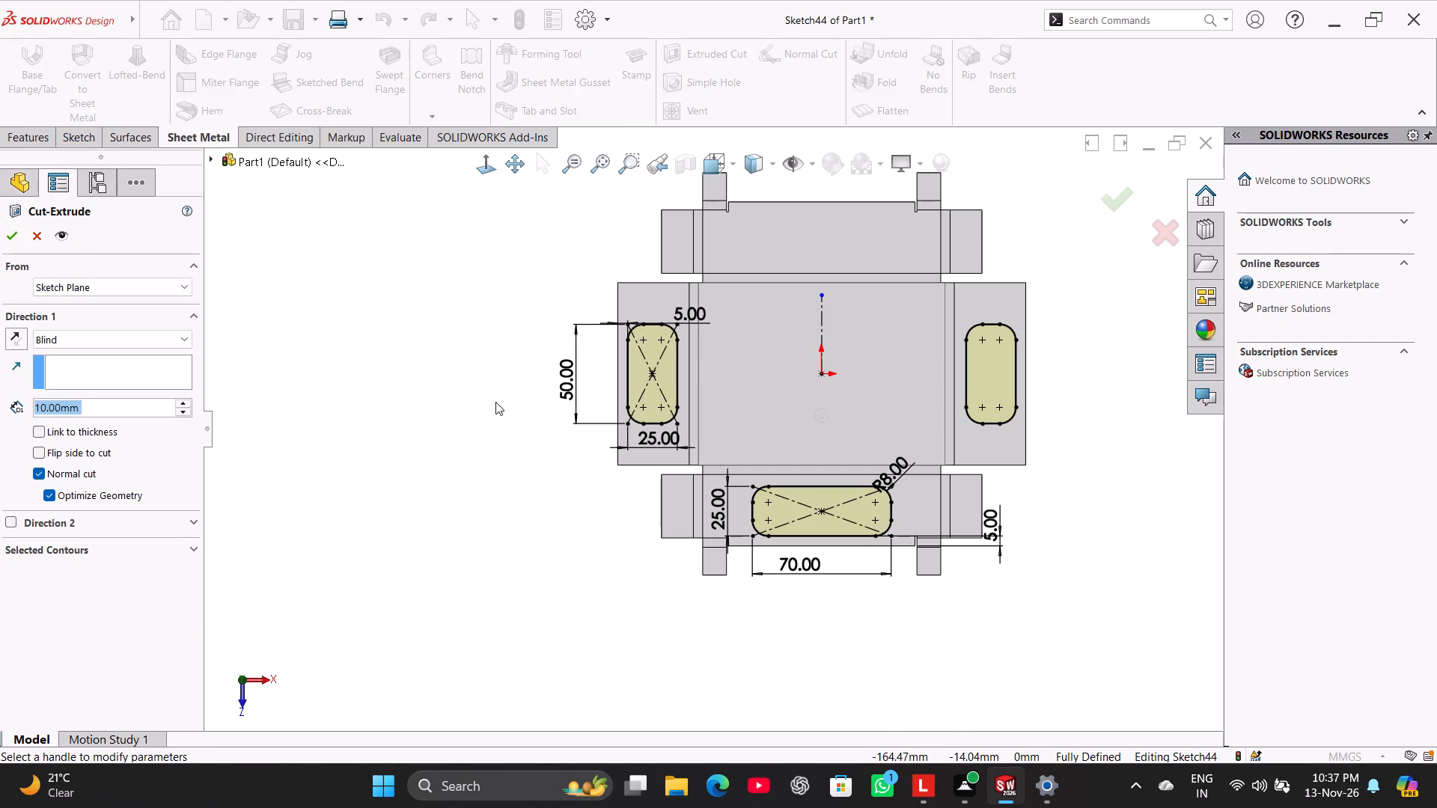
{"action": "left_click", "coordinate": [91, 435]}
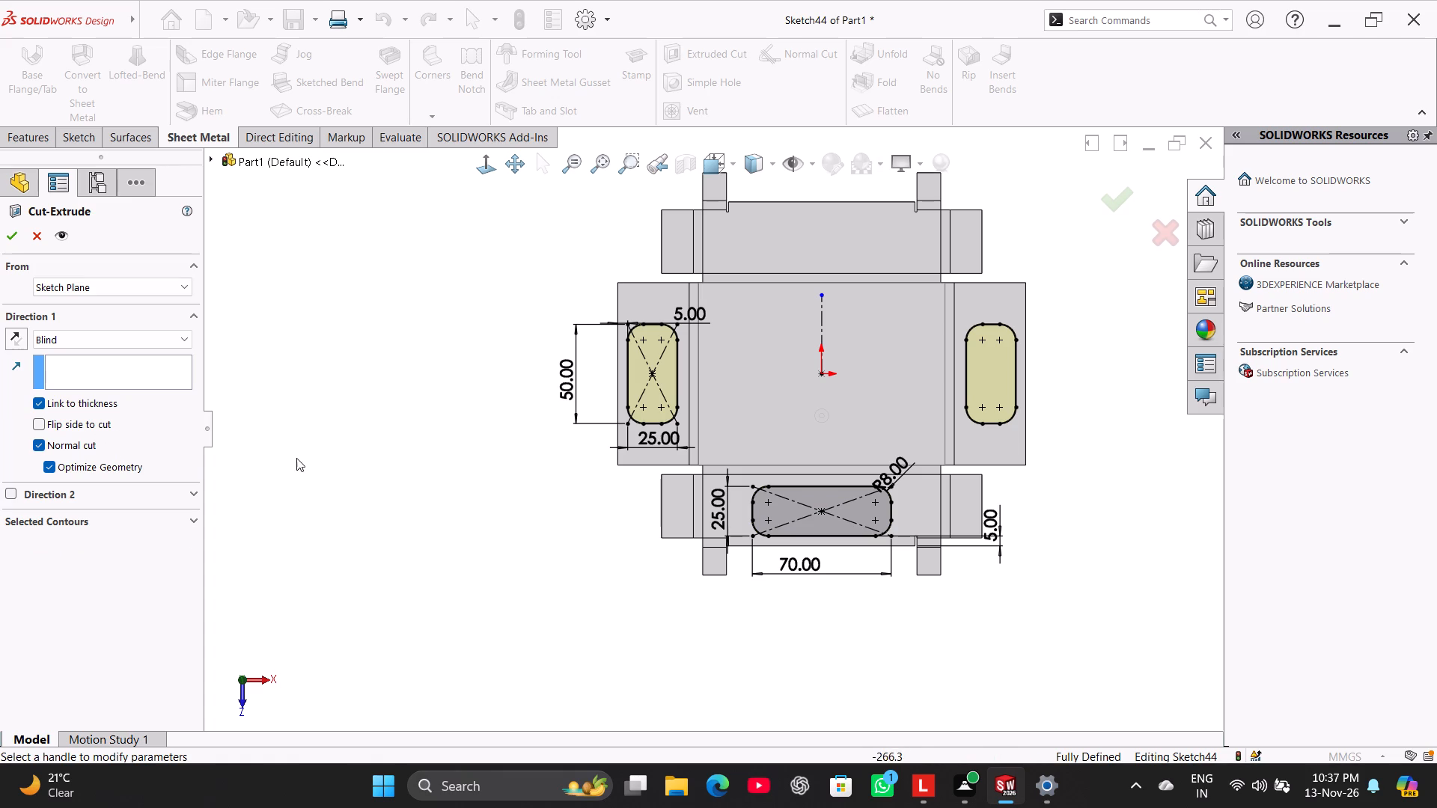
{"action": "left_click", "coordinate": [166, 524]}
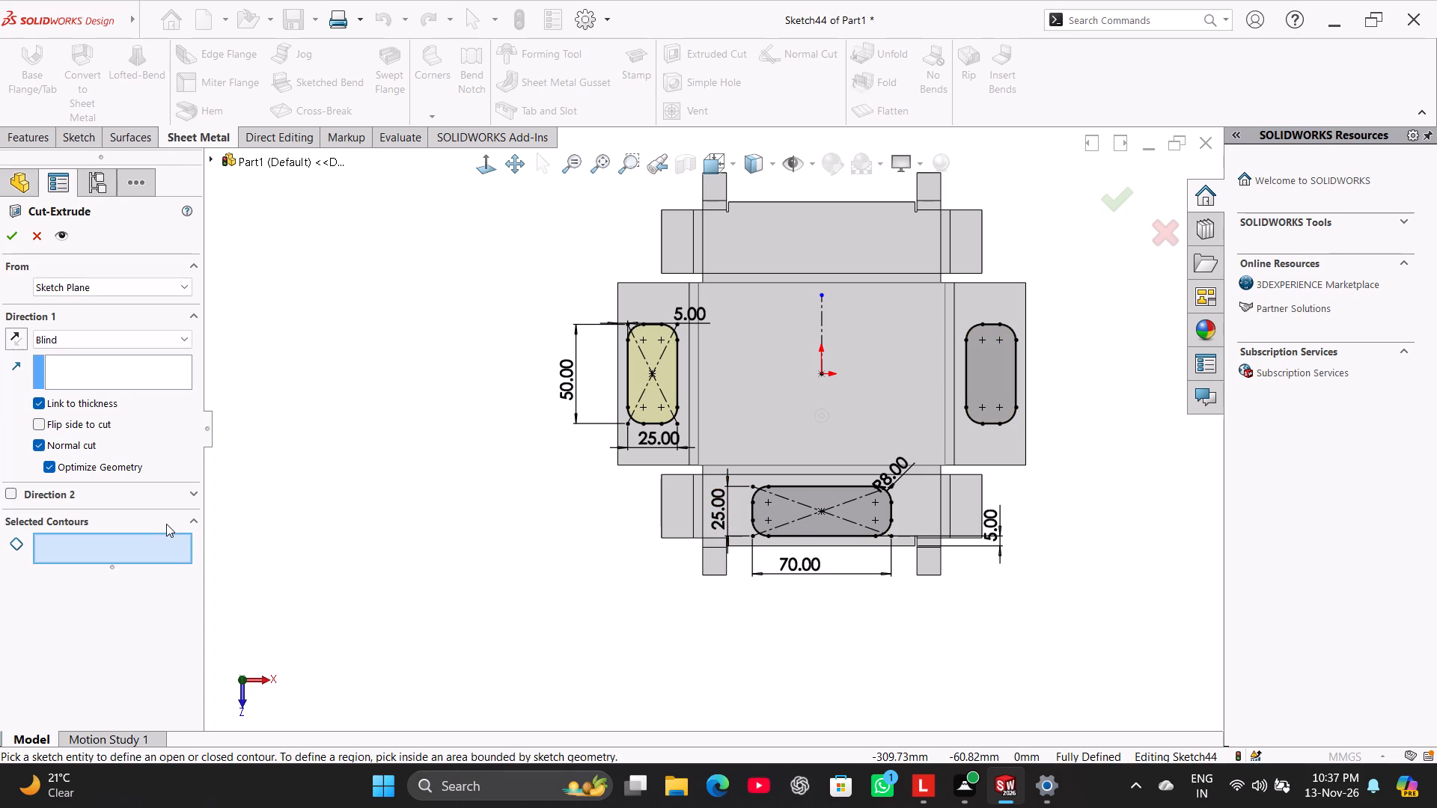
{"action": "left_click", "coordinate": [186, 552]}
{"action": "left_click", "coordinate": [833, 526]}
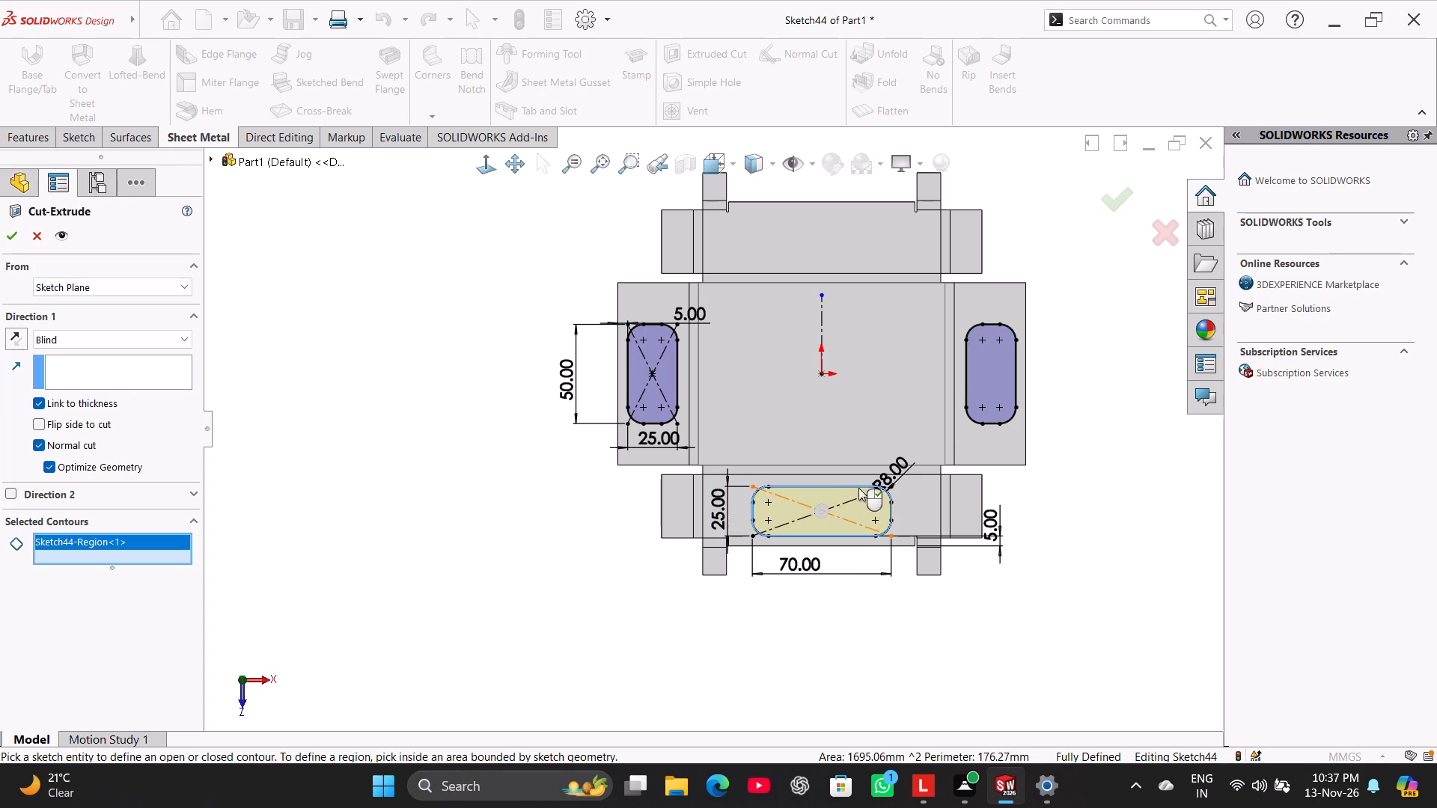
{"action": "left_click", "coordinate": [997, 381]}
{"action": "left_click", "coordinate": [671, 390]}
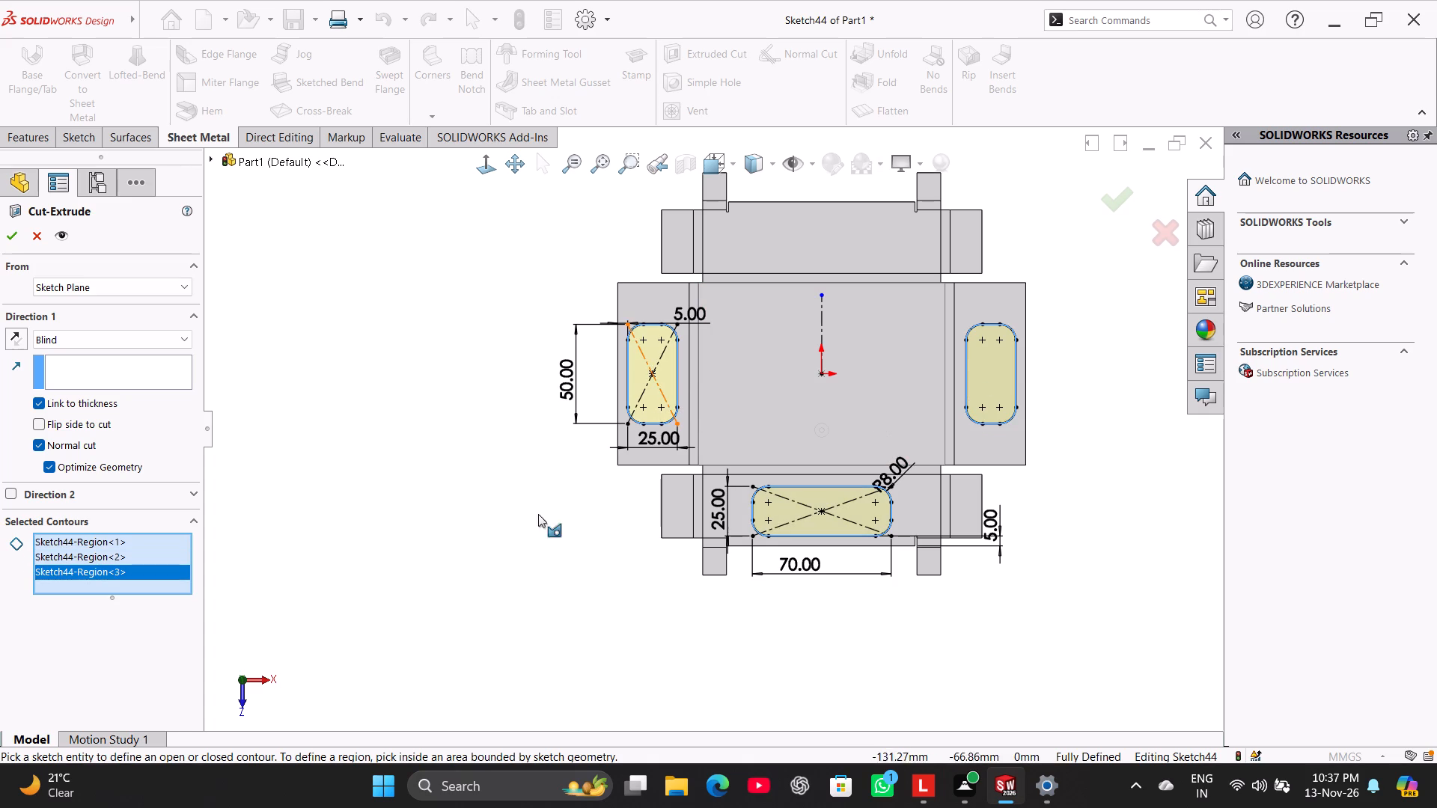
{"action": "middle_click_drag", "start_coordinate": [431, 384], "coordinate": [511, 242]}
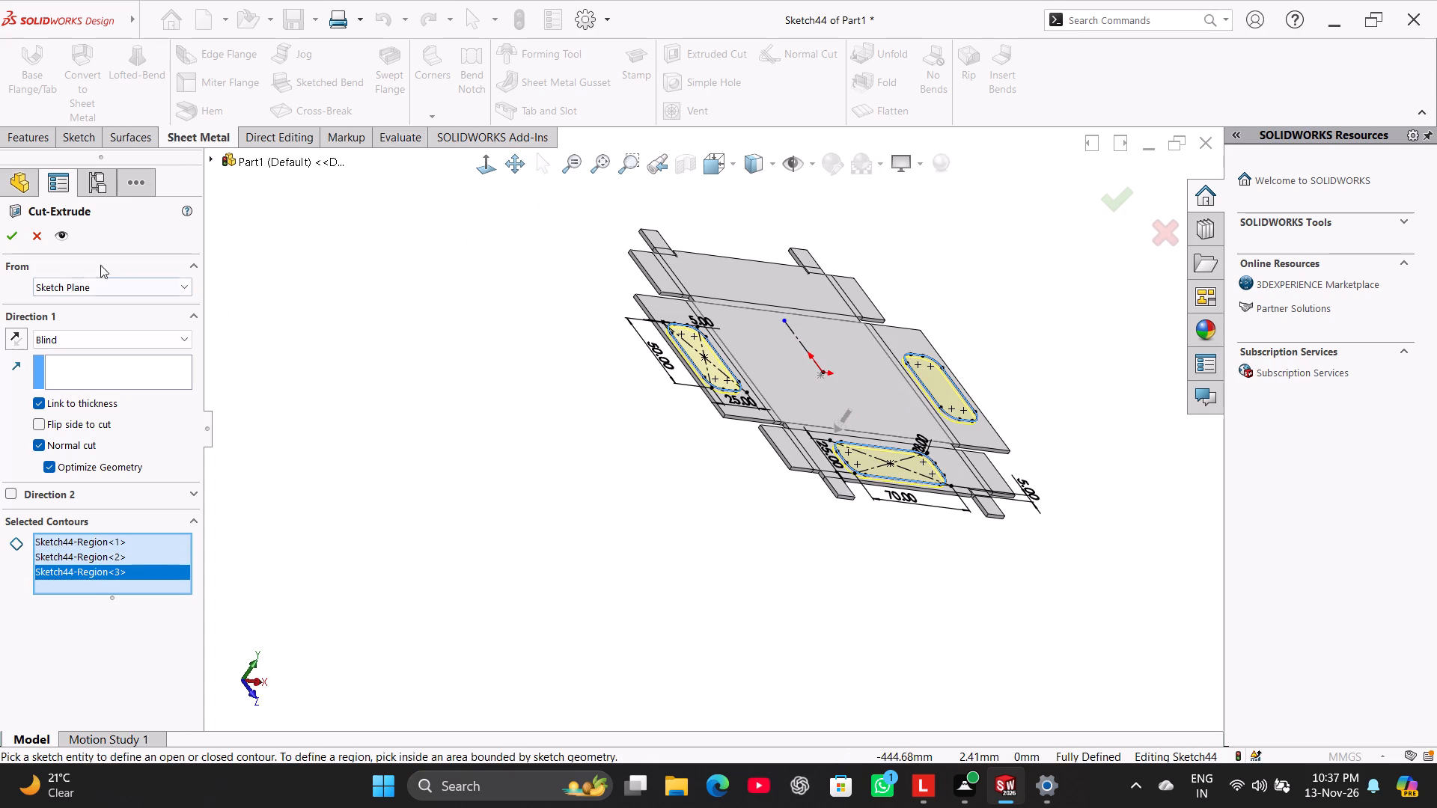
{"action": "left_click", "coordinate": [16, 233]}
{"action": "left_click", "coordinate": [411, 334]}
{"action": "middle_click_drag", "start_coordinate": [471, 355], "coordinate": [437, 384]}
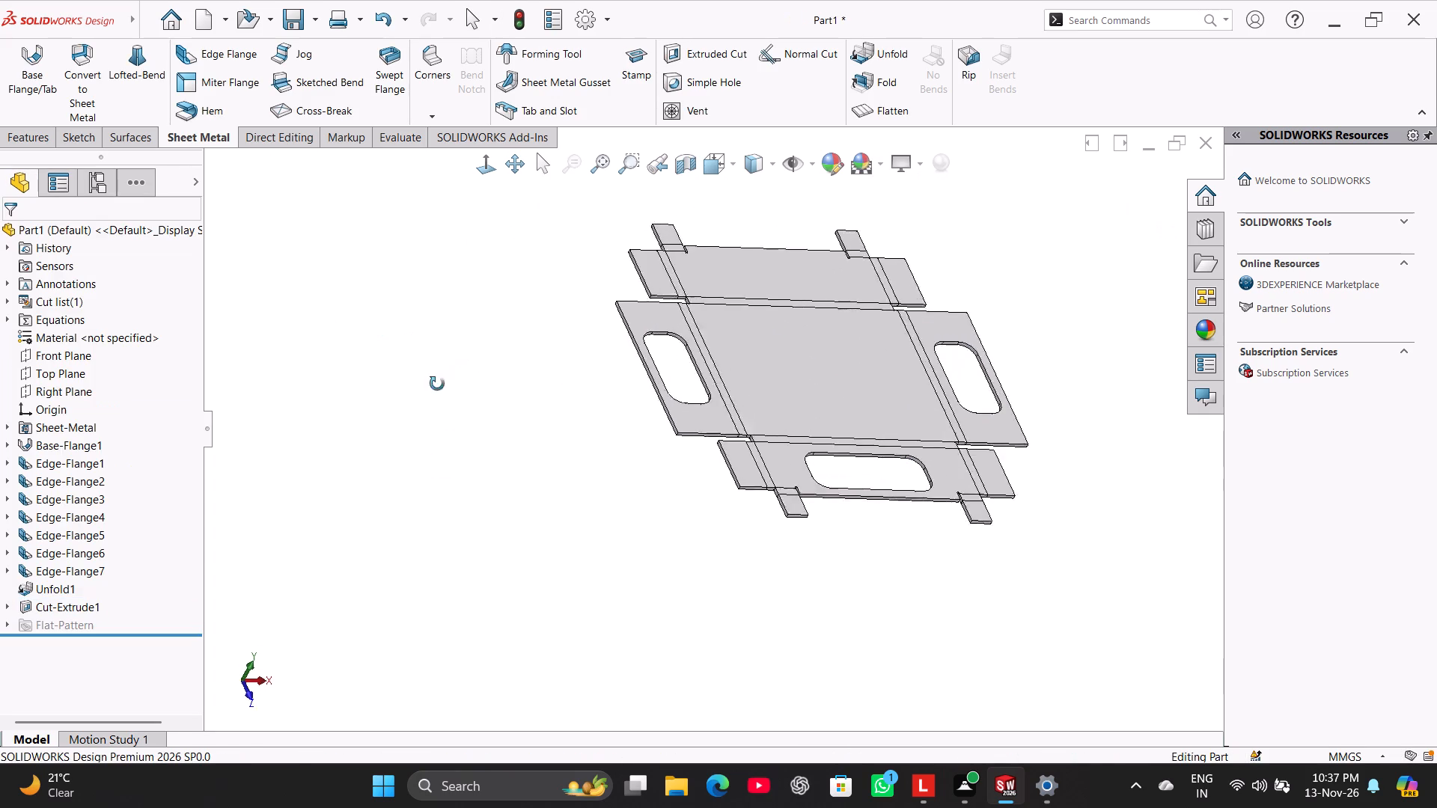
Start a sketch on the unfolded base face and draw a center rectangle about 75 × 53 mm from the origin.
{"action": "middle_click_drag", "start_coordinate": [437, 384], "coordinate": [371, 493]}
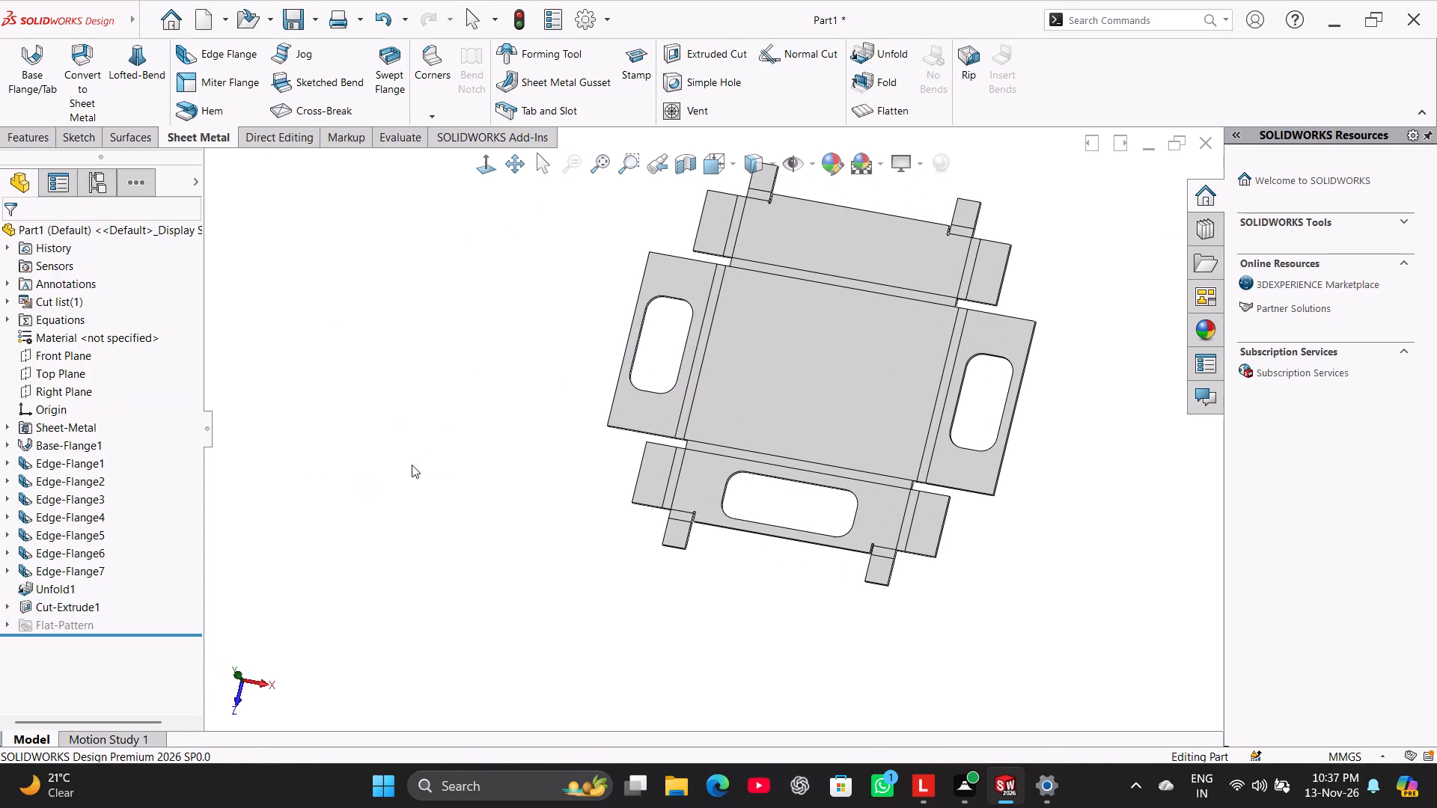
{"action": "right_click", "coordinate": [807, 365]}
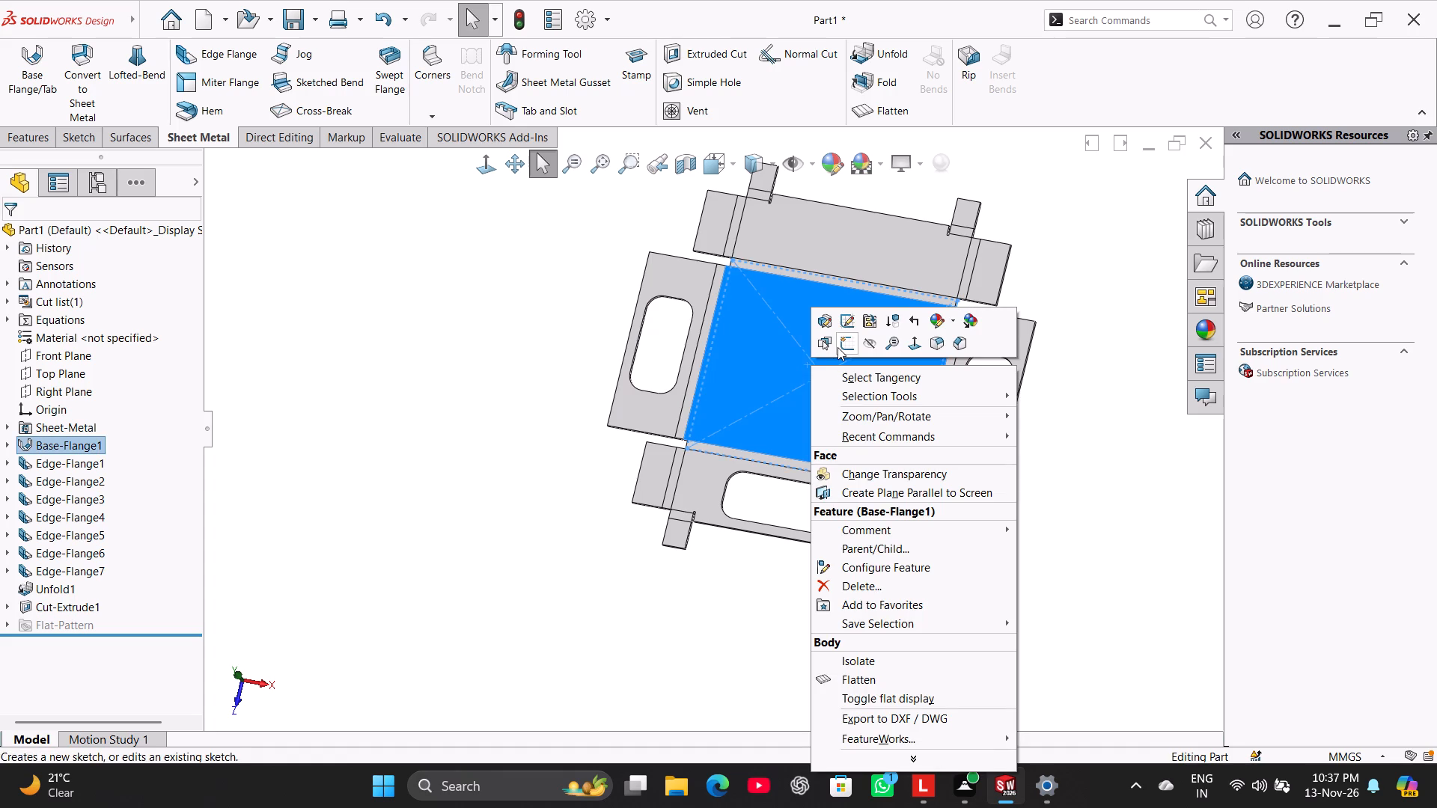
{"action": "left_click", "coordinate": [838, 347]}
{"action": "left_click", "coordinate": [335, 349]}
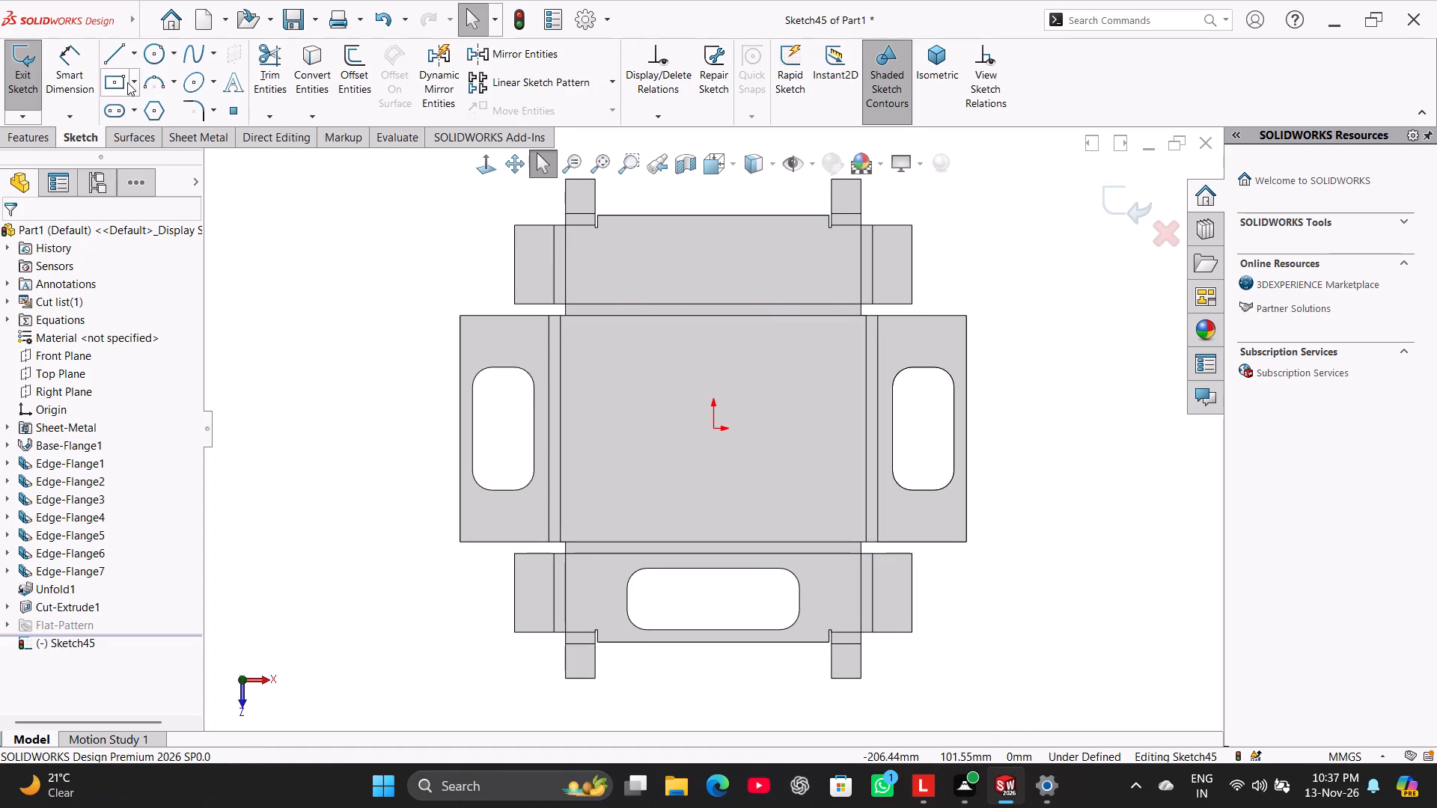
{"action": "left_click", "coordinate": [120, 82]}
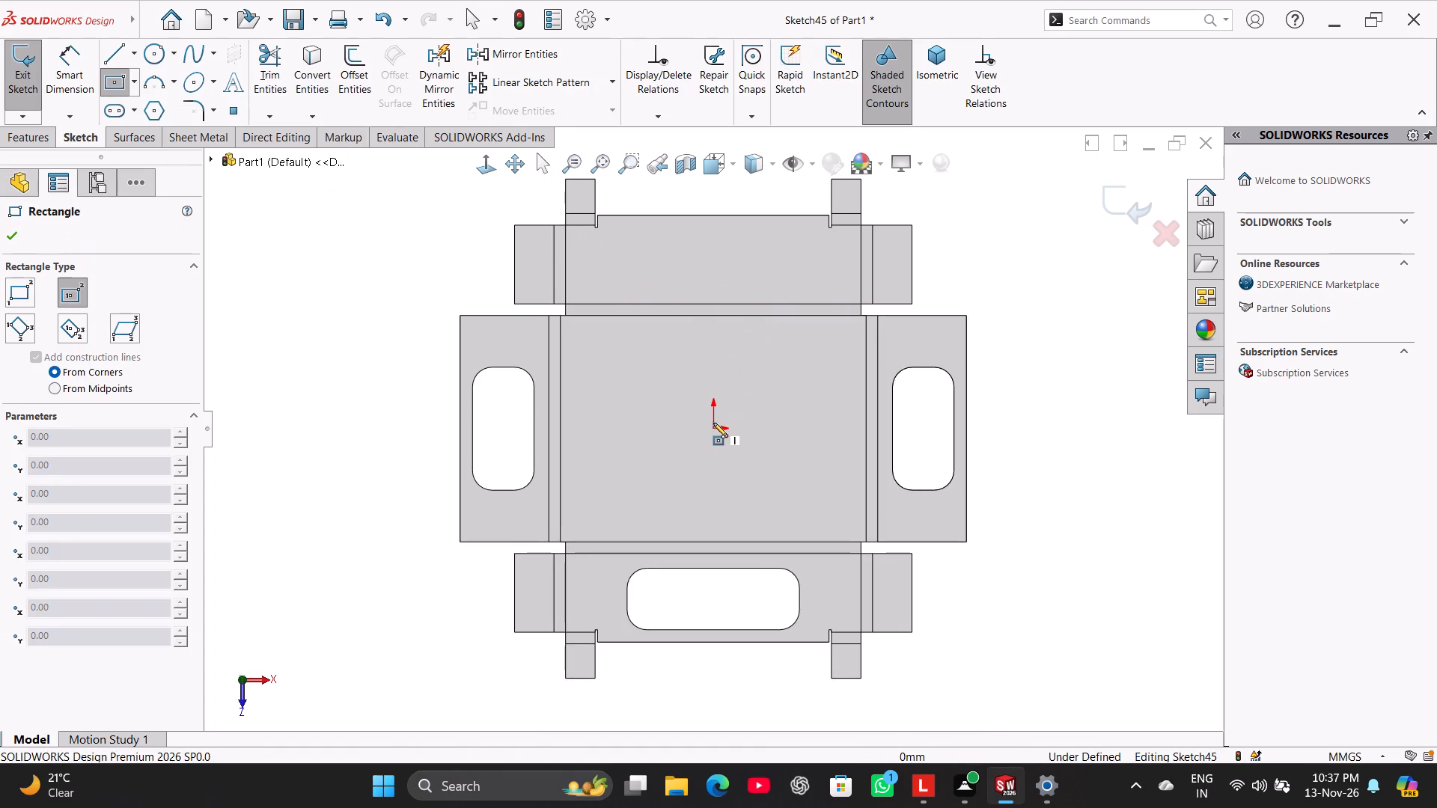
{"action": "left_click", "coordinate": [713, 425]}
{"action": "left_click_drag", "start_coordinate": [805, 494], "coordinate": [798, 491]}
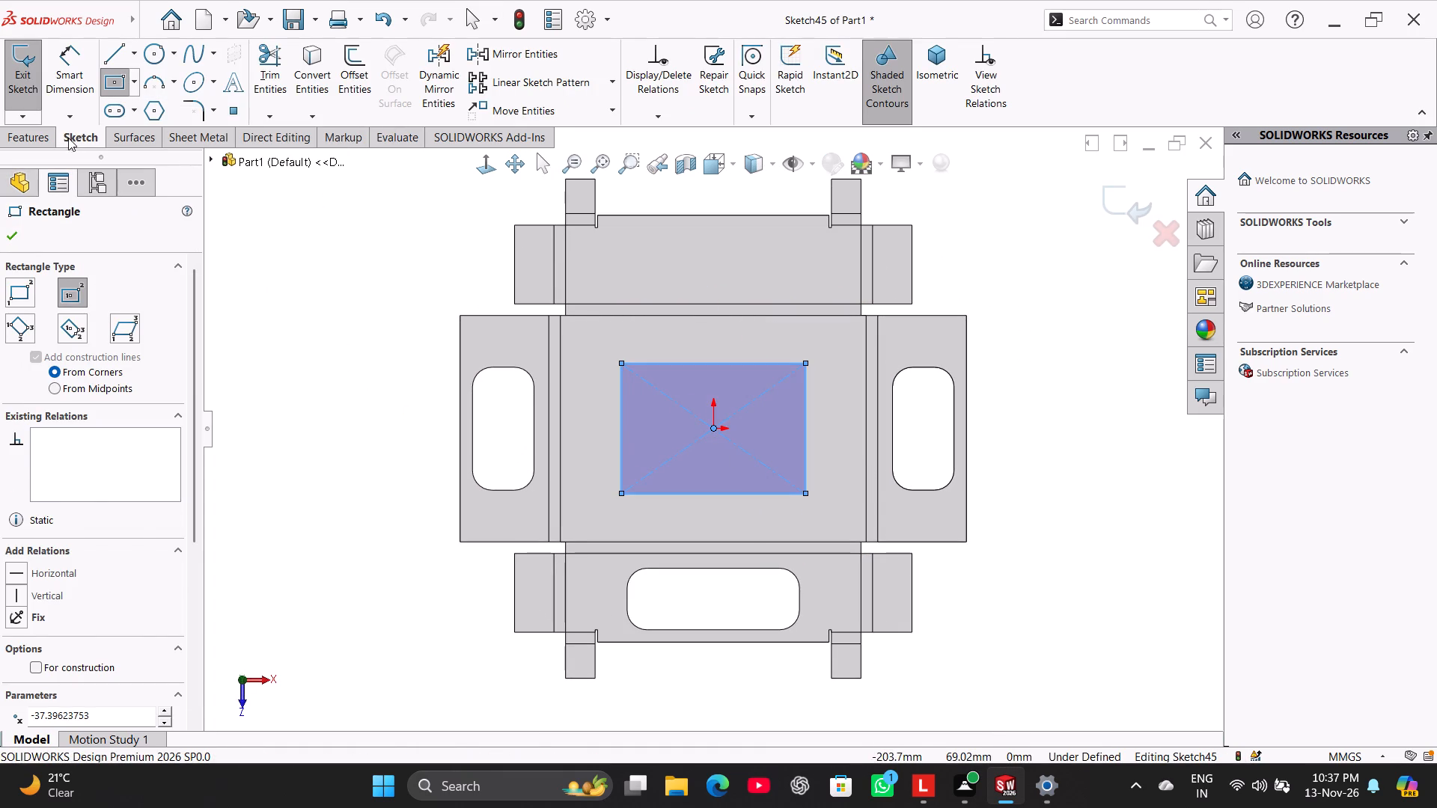
Dimension the center rectangle to 50 mm wide and 50 mm high.
{"action": "left_click", "coordinate": [70, 76]}
{"action": "left_click", "coordinate": [688, 492]}
{"action": "left_click", "coordinate": [698, 533]}
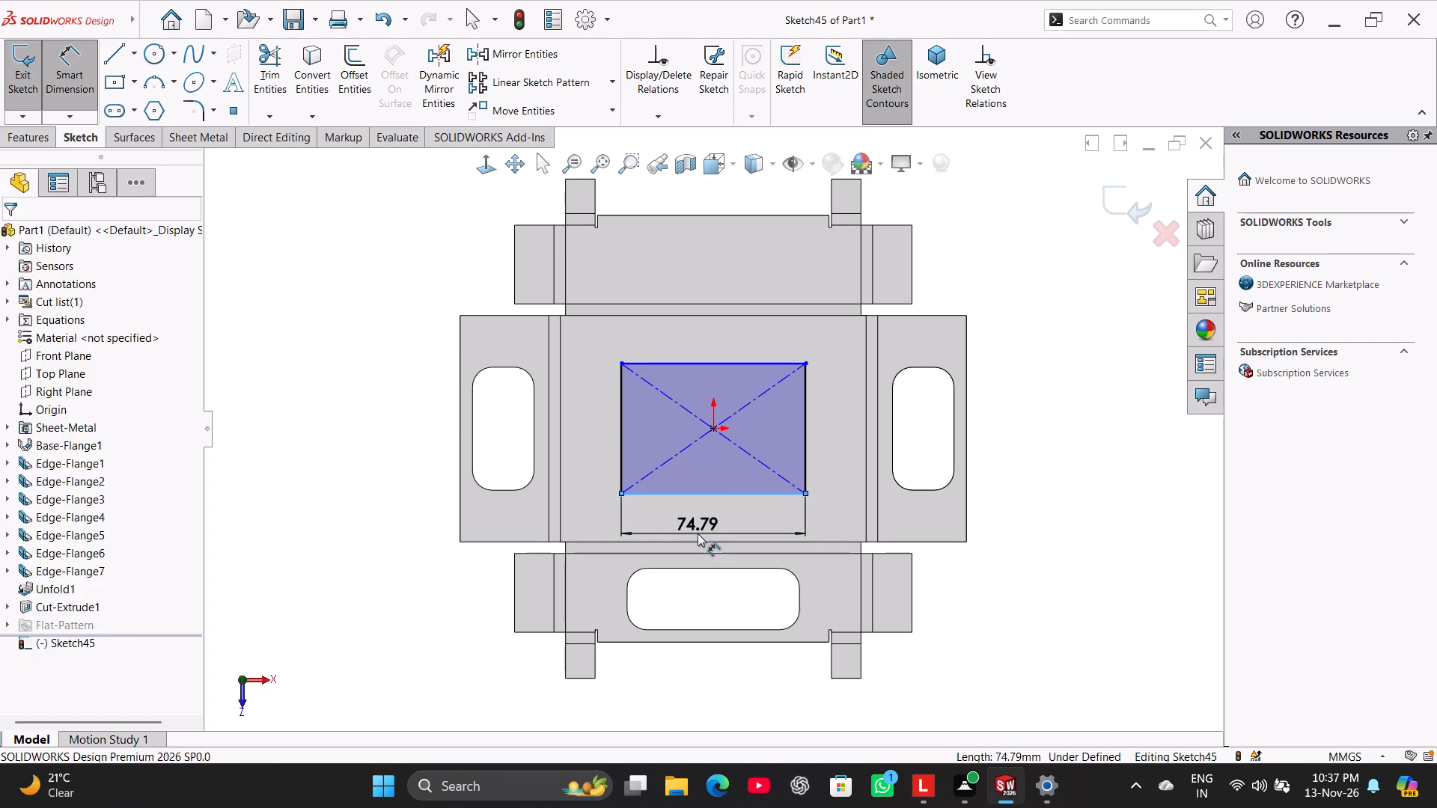
{"action": "type", "text": "50"}
{"action": "key", "text": "Return"}
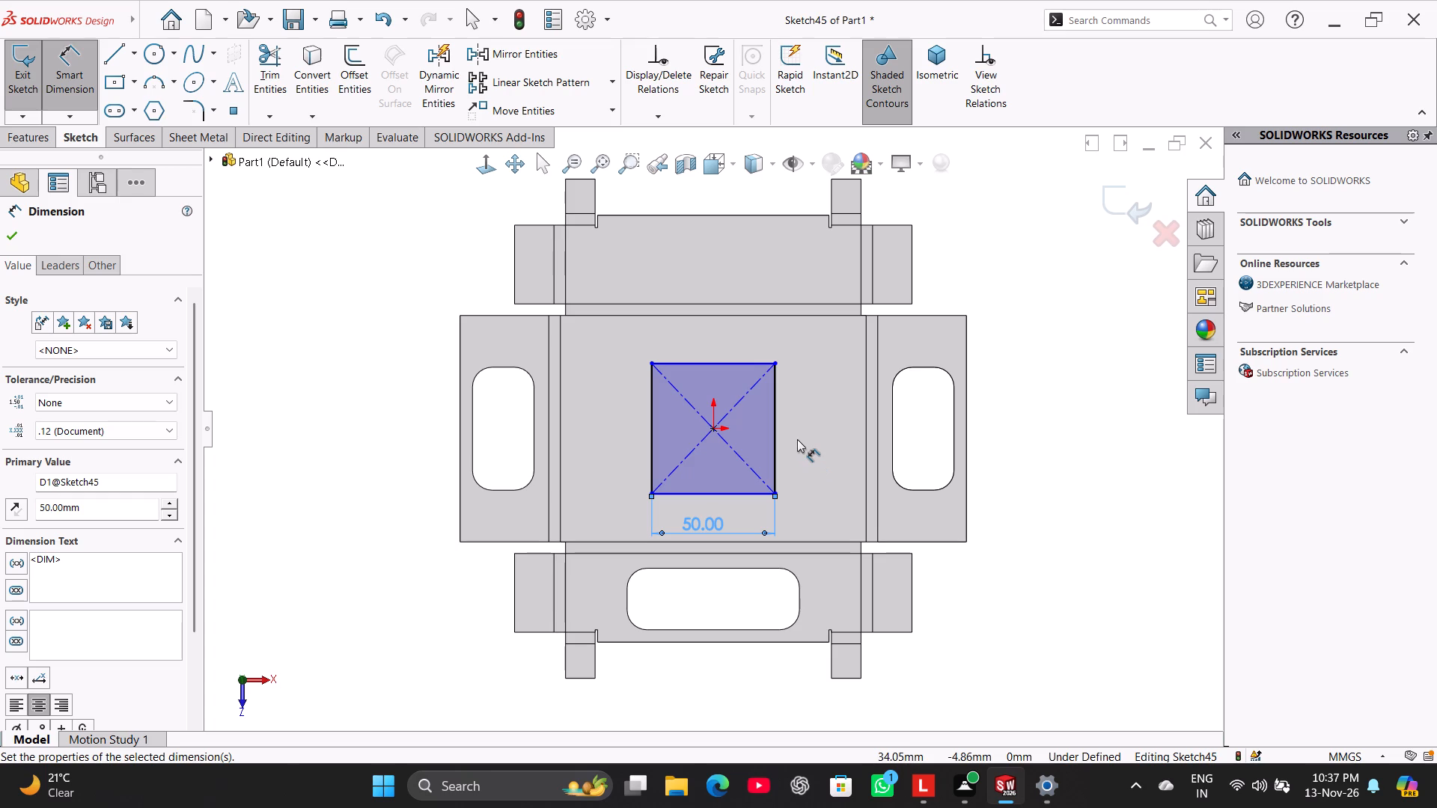
{"action": "left_click", "coordinate": [773, 416]}
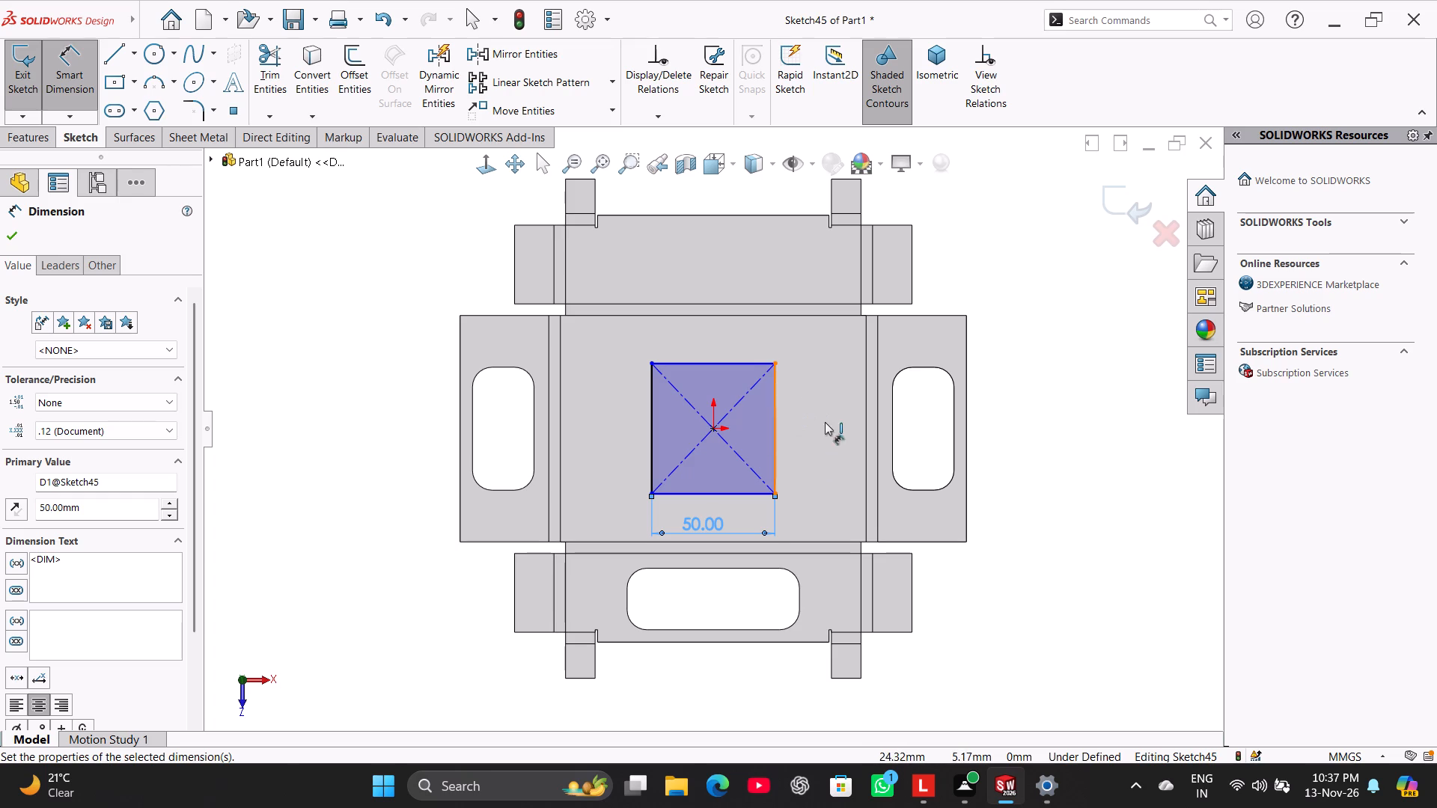
{"action": "left_click", "coordinate": [841, 430]}
{"action": "type", "text": "50"}
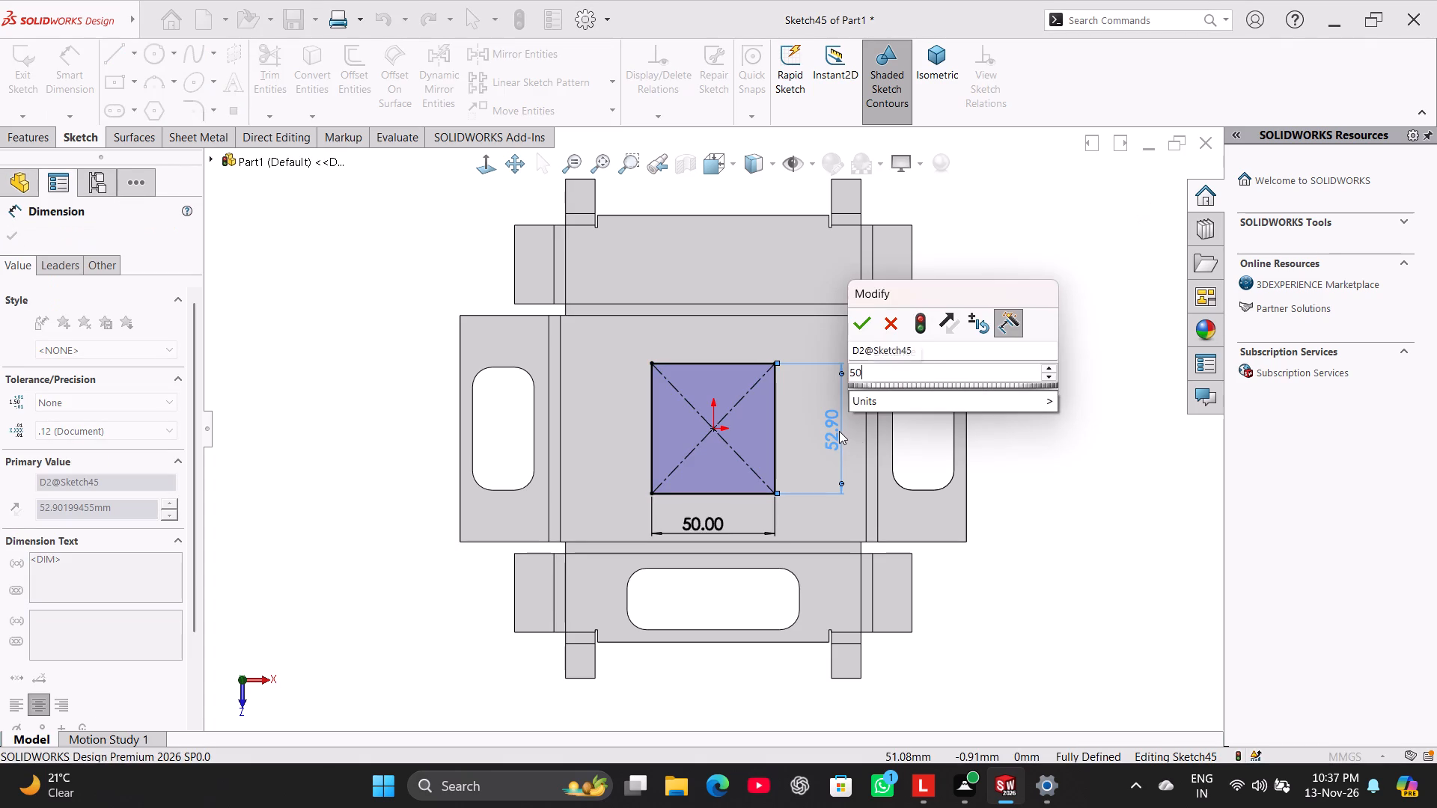
{"action": "key", "text": "Return"}
{"action": "right_click", "coordinate": [370, 356]}
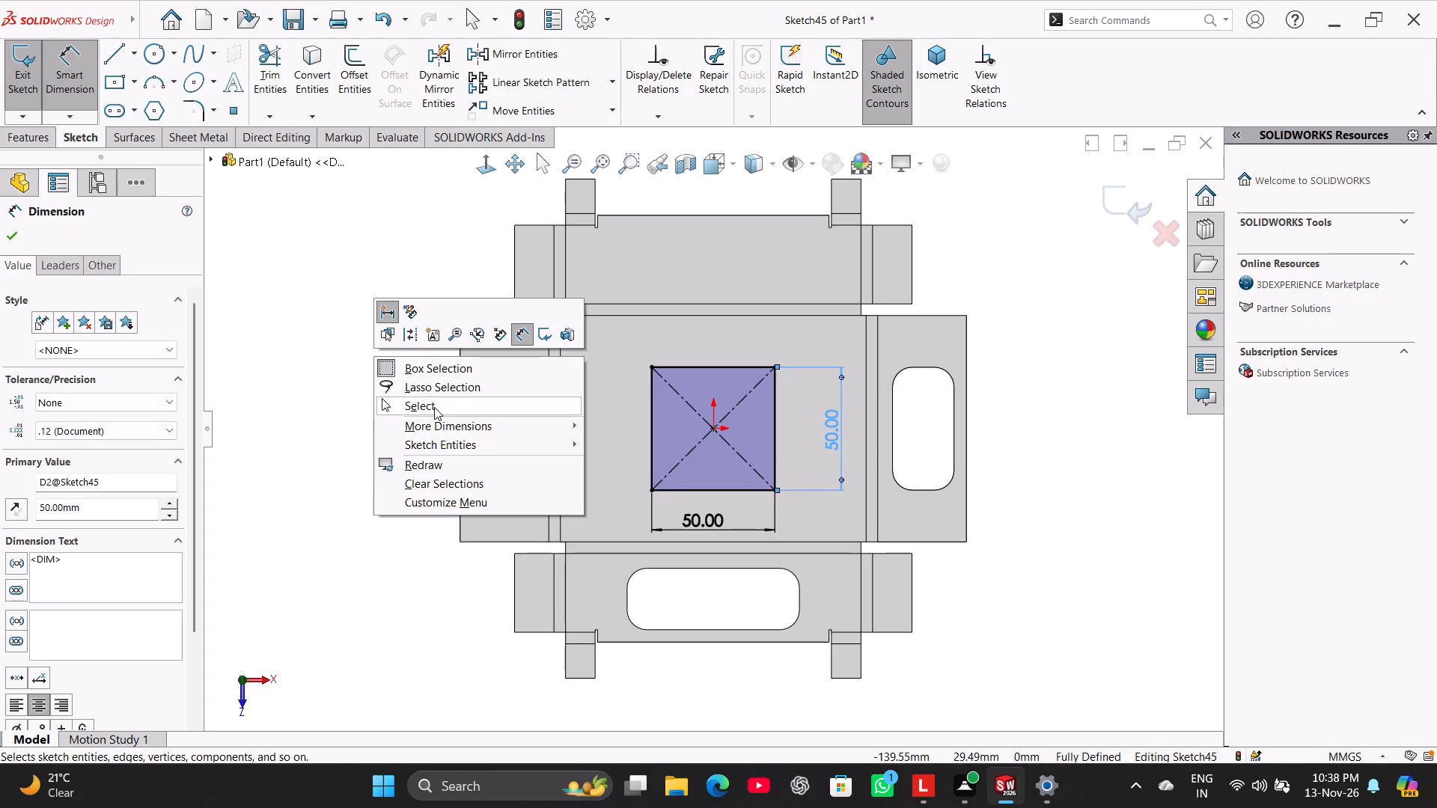
{"action": "left_click", "coordinate": [434, 407]}
Sketch a second center rectangle about 92 × 106 mm from the origin, around the 50 mm square.
{"action": "left_click", "coordinate": [120, 83]}
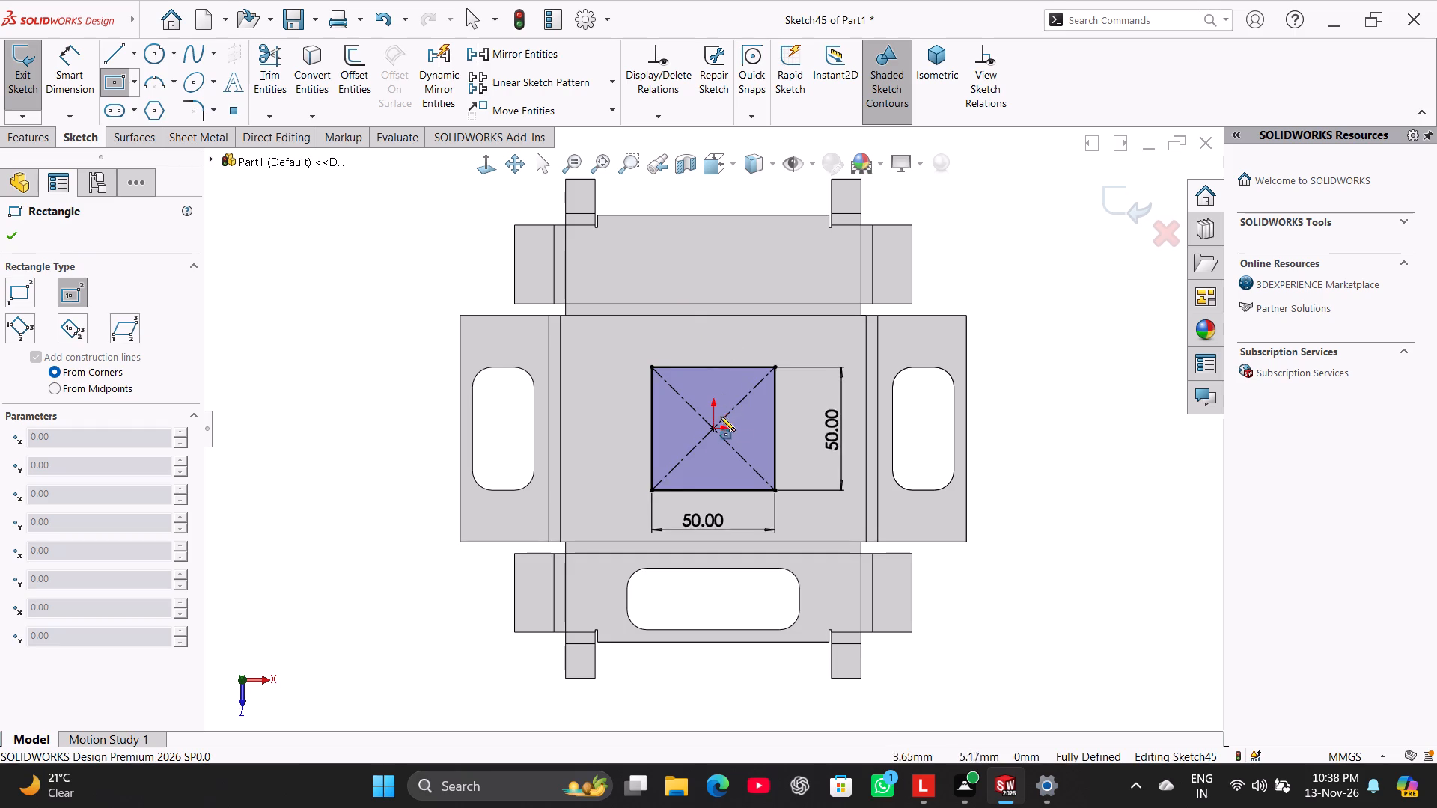
{"action": "left_click", "coordinate": [713, 426]}
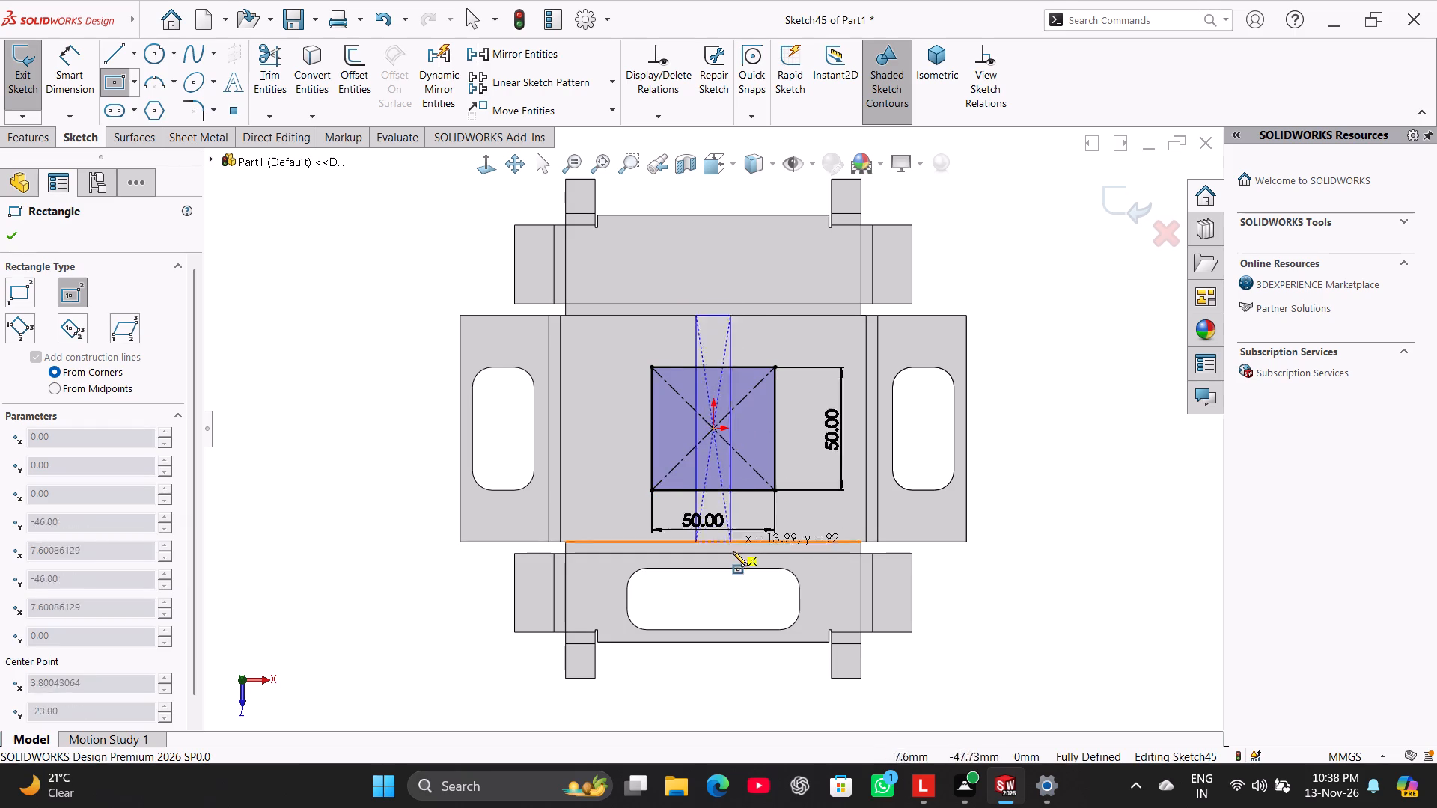
{"action": "left_click", "coordinate": [827, 559]}
{"action": "scroll", "coordinate": [473, 448], "scroll_direction": "up", "scroll_amount": 2}
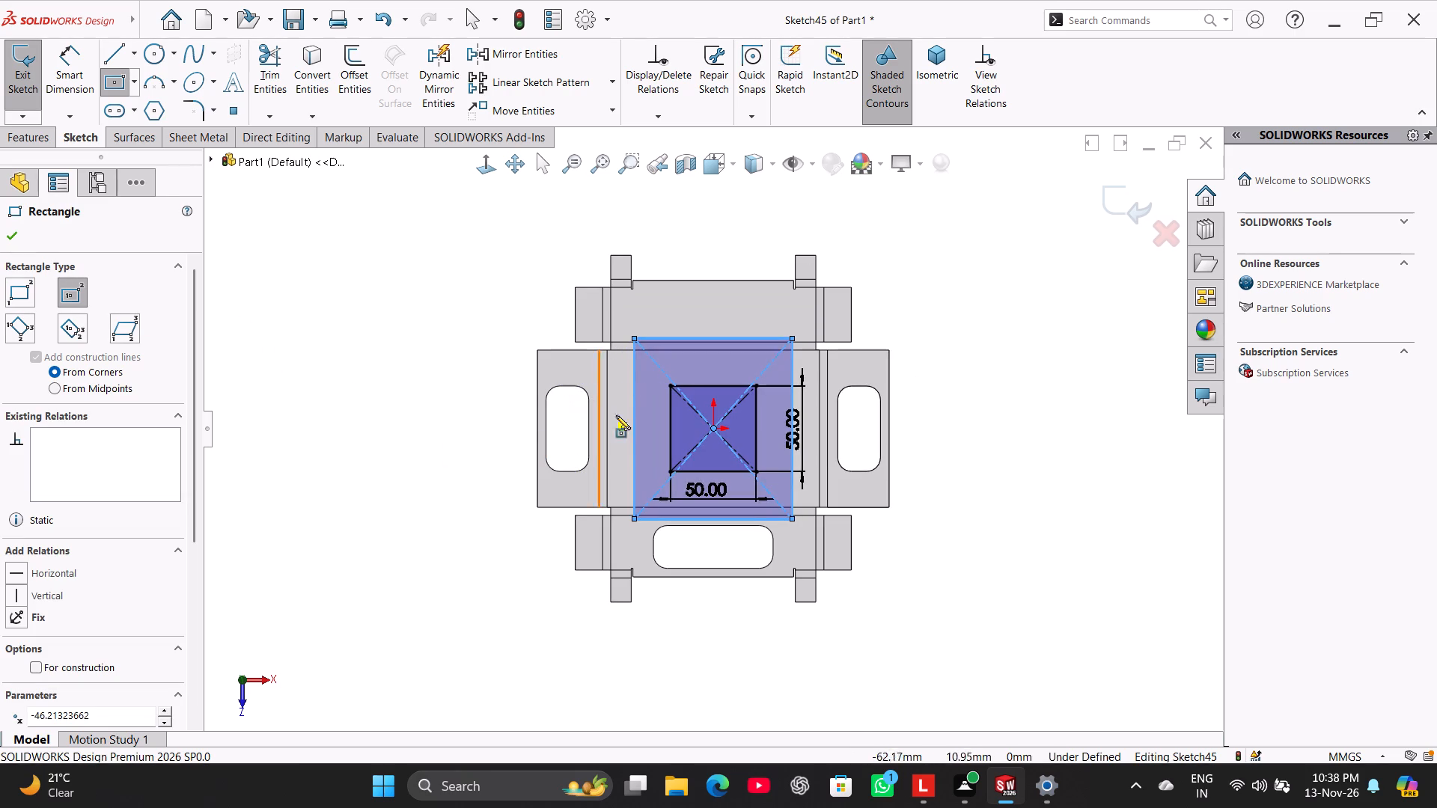
Dimension the second center rectangle to 80 mm high and 40 mm wide.
{"action": "left_click", "coordinate": [64, 69]}
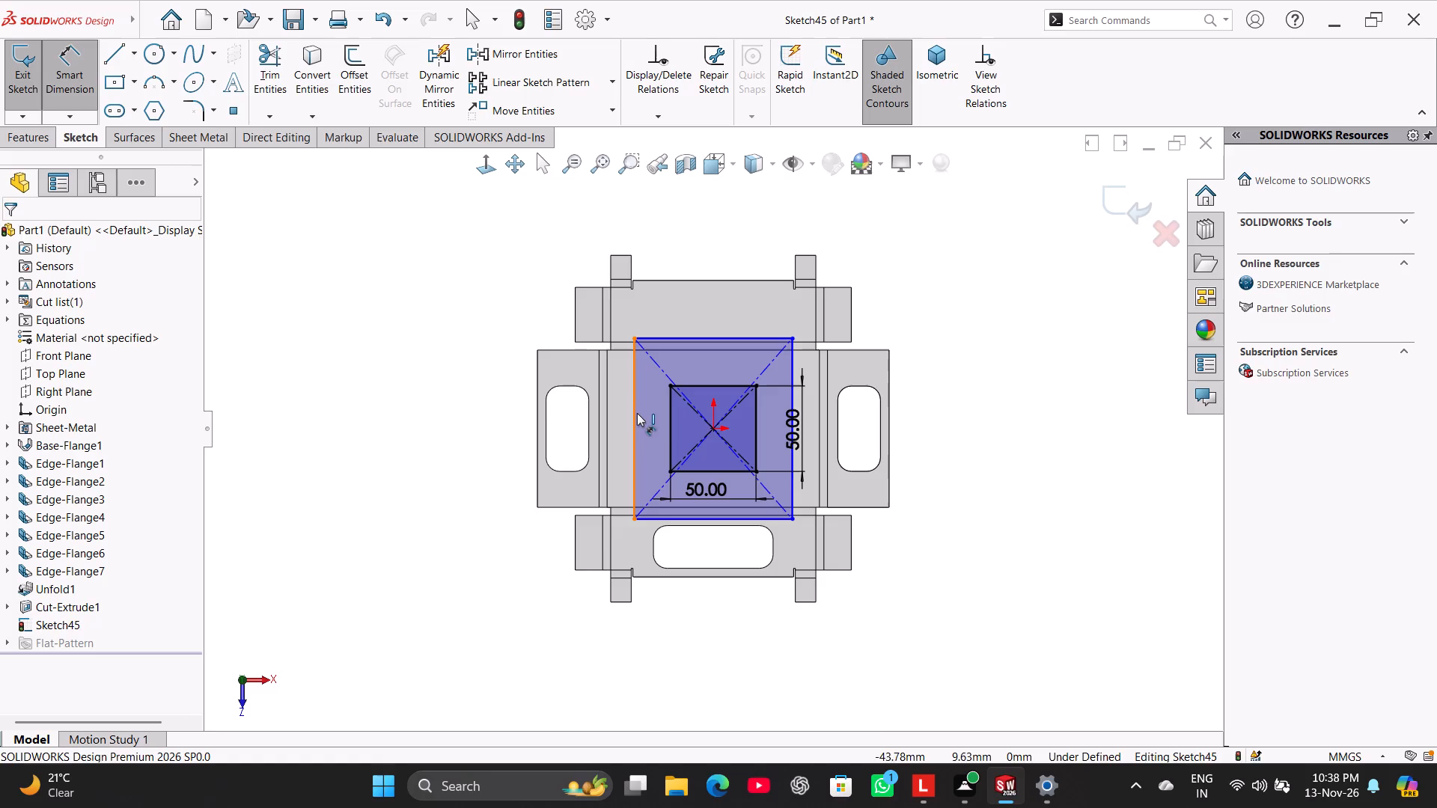
{"action": "left_click", "coordinate": [637, 413]}
{"action": "left_click", "coordinate": [500, 444]}
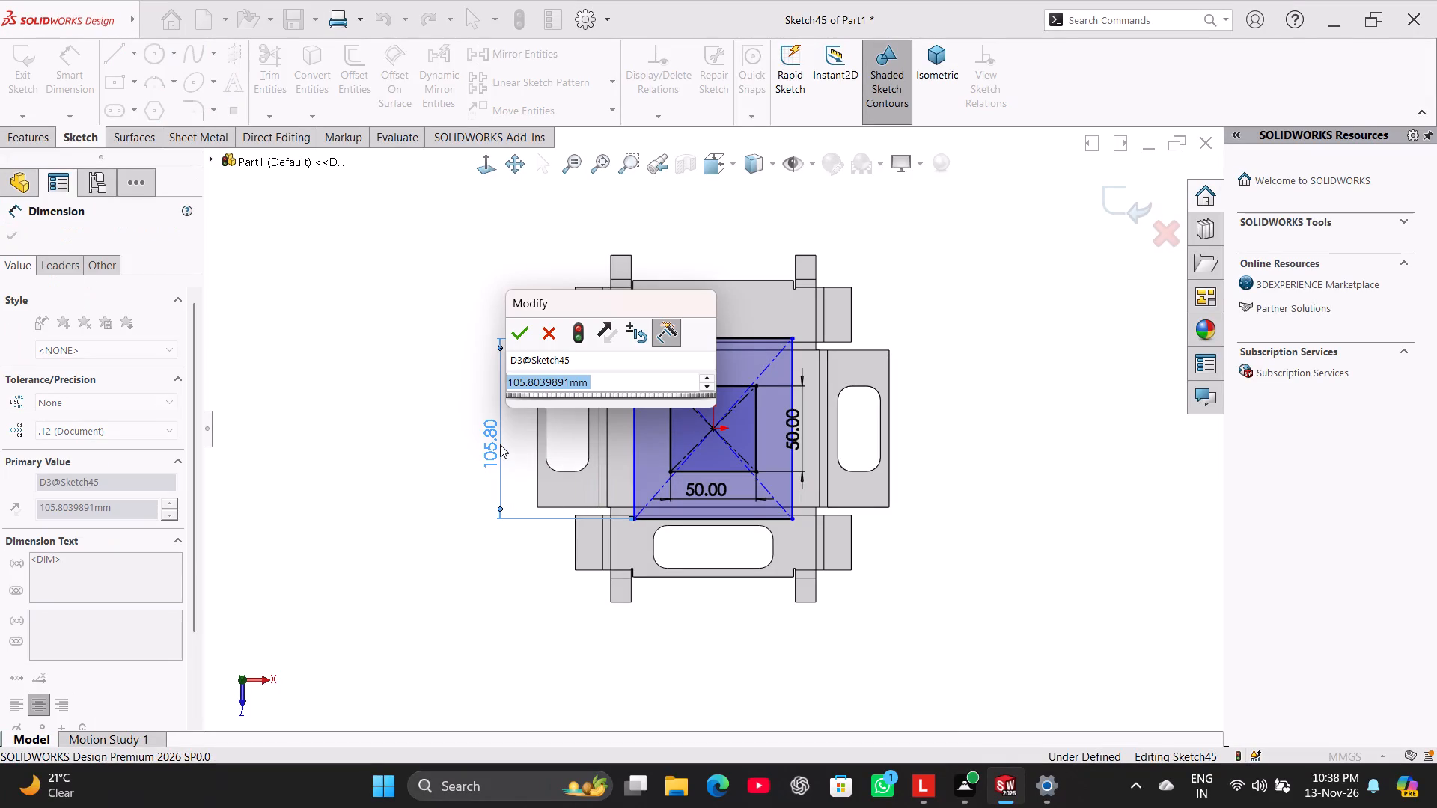
{"action": "key", "text": "8"}
{"action": "key", "text": "0"}
{"action": "key", "text": "Return"}
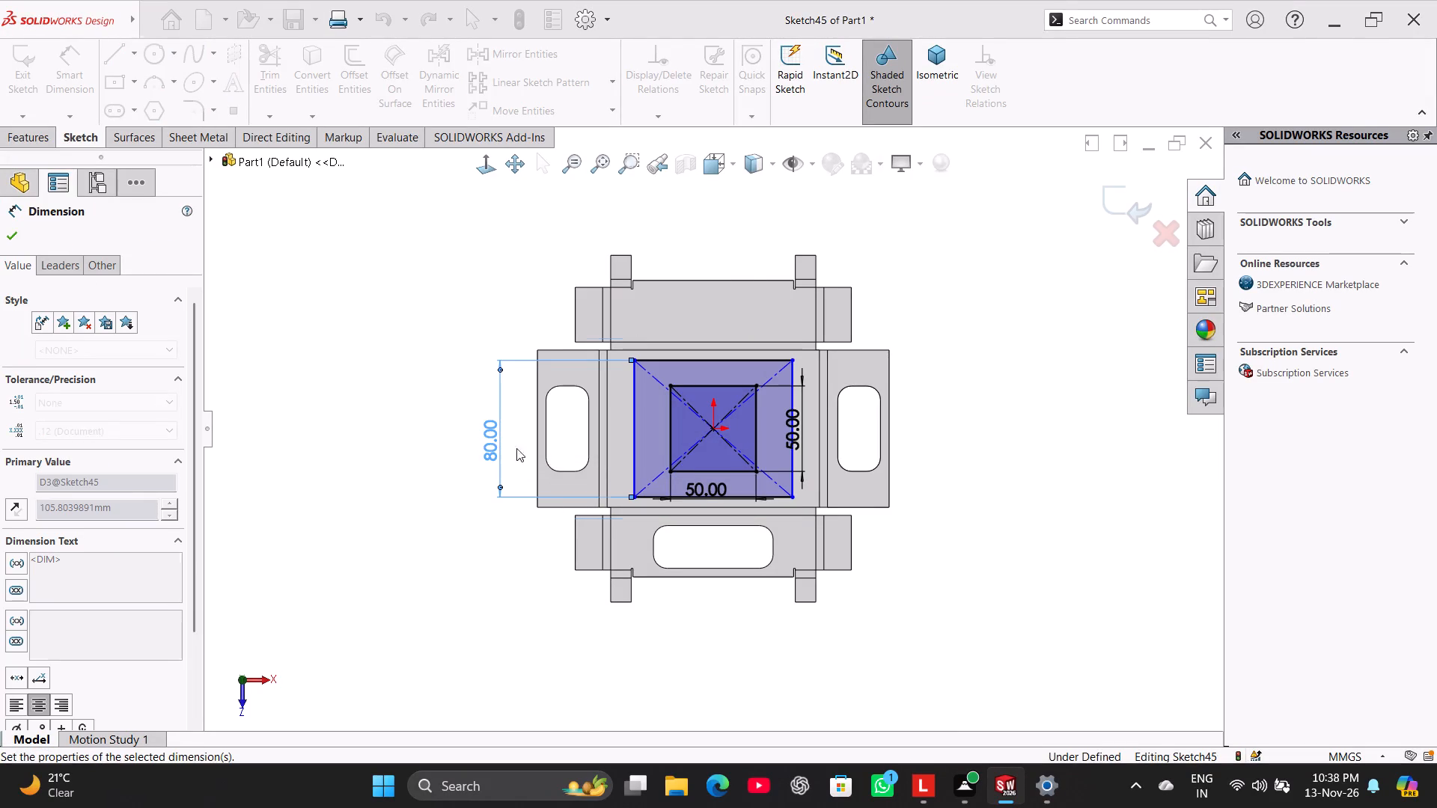
{"action": "left_click", "coordinate": [778, 498]}
{"action": "left_click", "coordinate": [739, 596]}
{"action": "key", "text": "4"}
{"action": "key", "text": "0"}
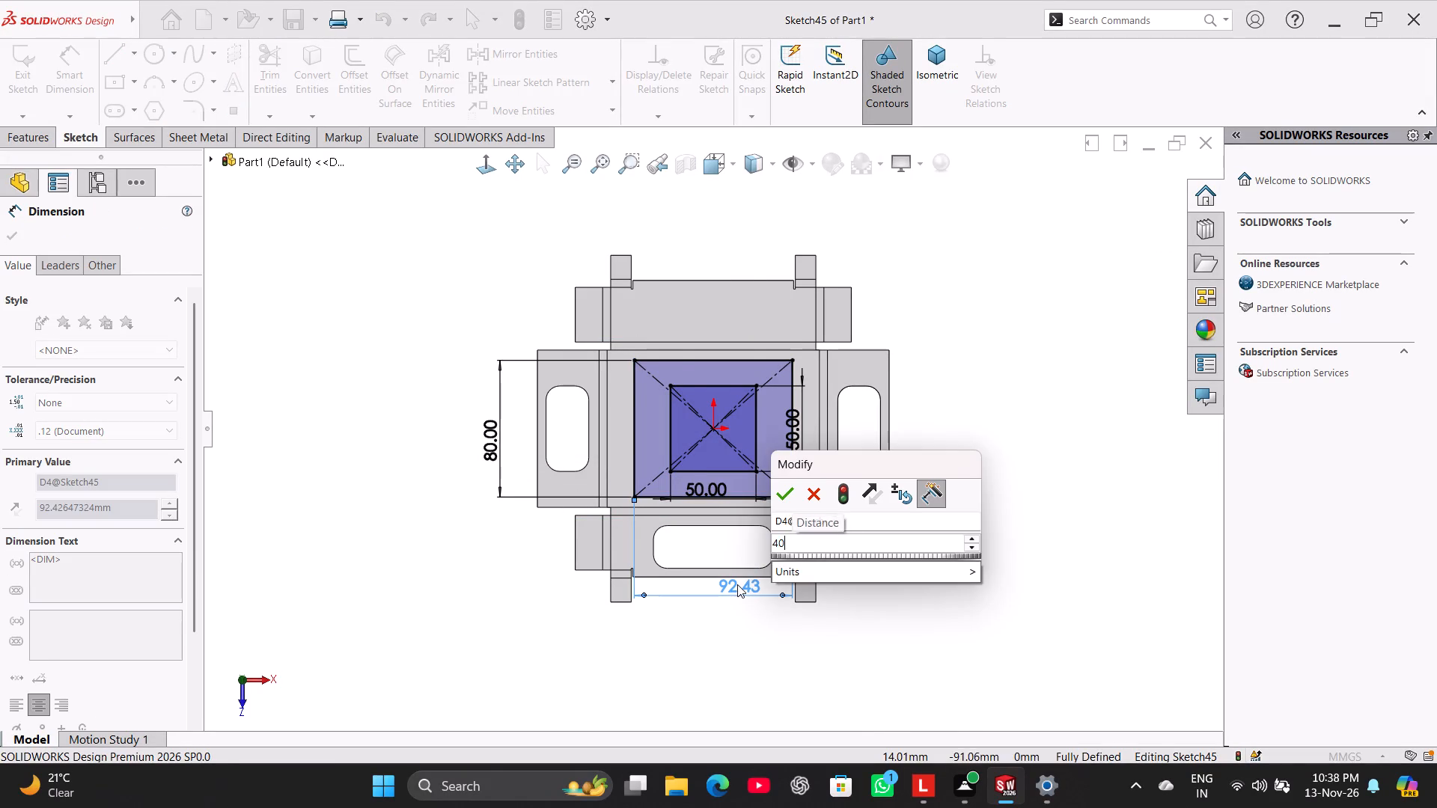
{"action": "key", "text": "Return"}
{"action": "right_click", "coordinate": [907, 400]}
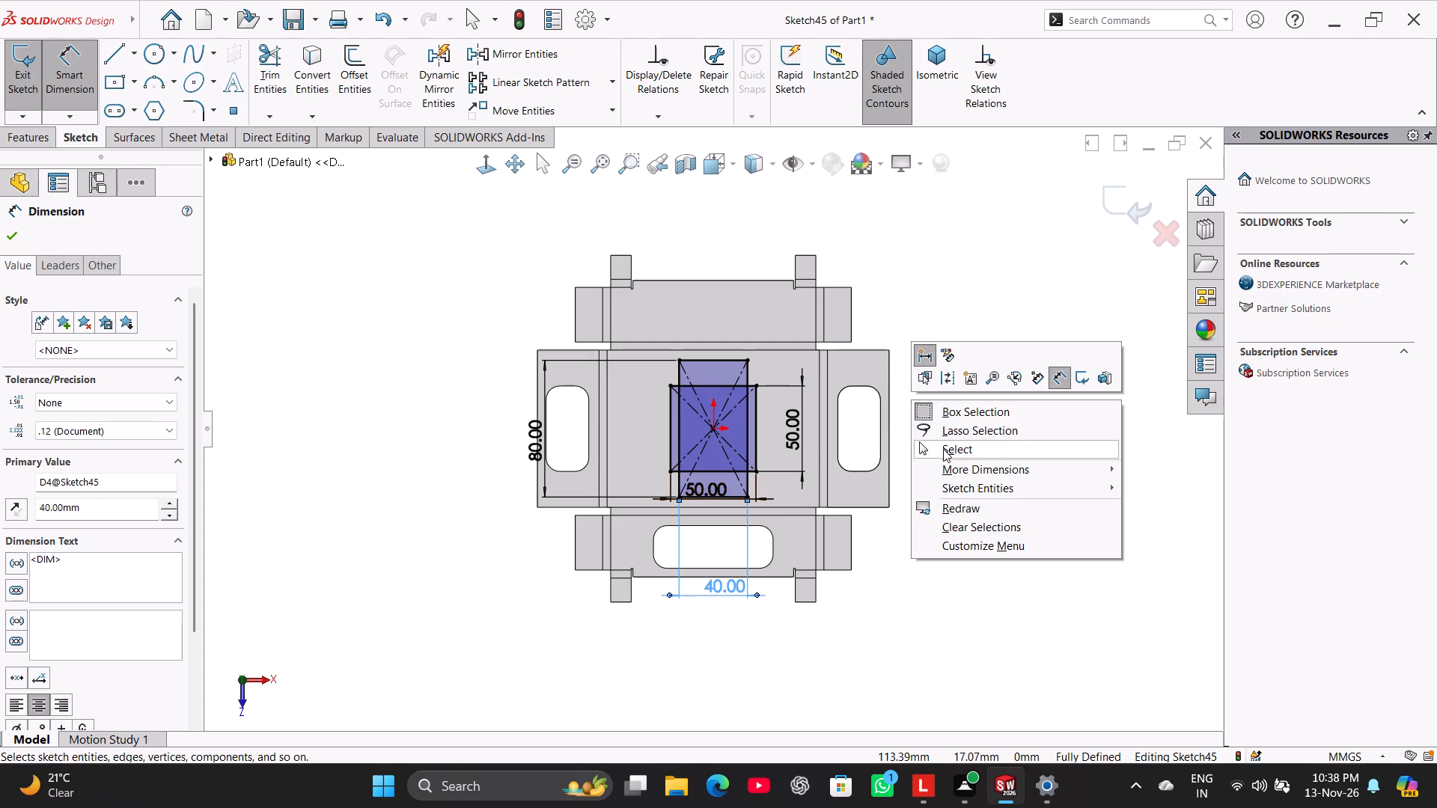
{"action": "left_click", "coordinate": [943, 449]}
Convert the outlines of the 50 mm square and the 40 × 80 mm rectangle to construction geometry.
{"action": "right_click", "coordinate": [757, 417]}
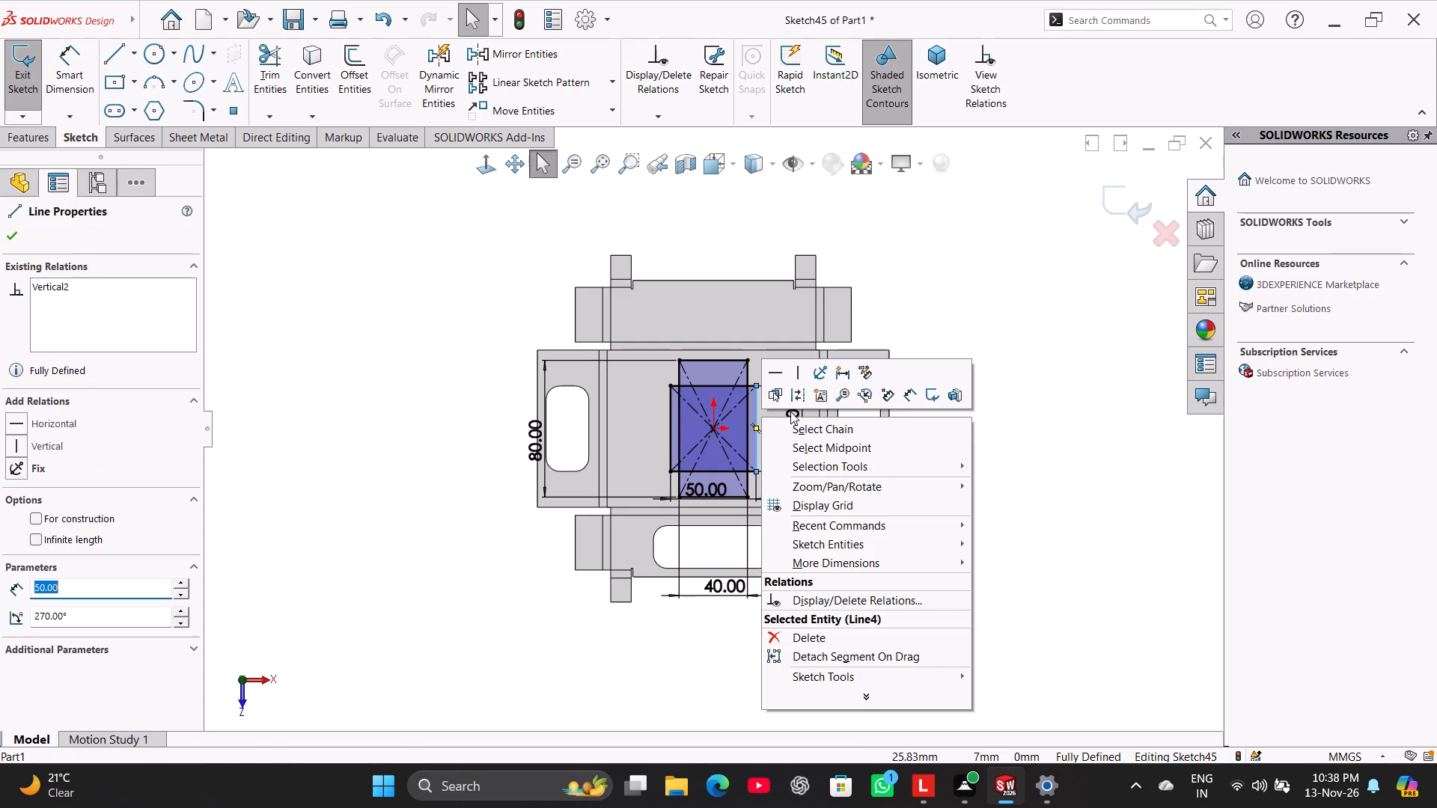
{"action": "left_click", "coordinate": [885, 280]}
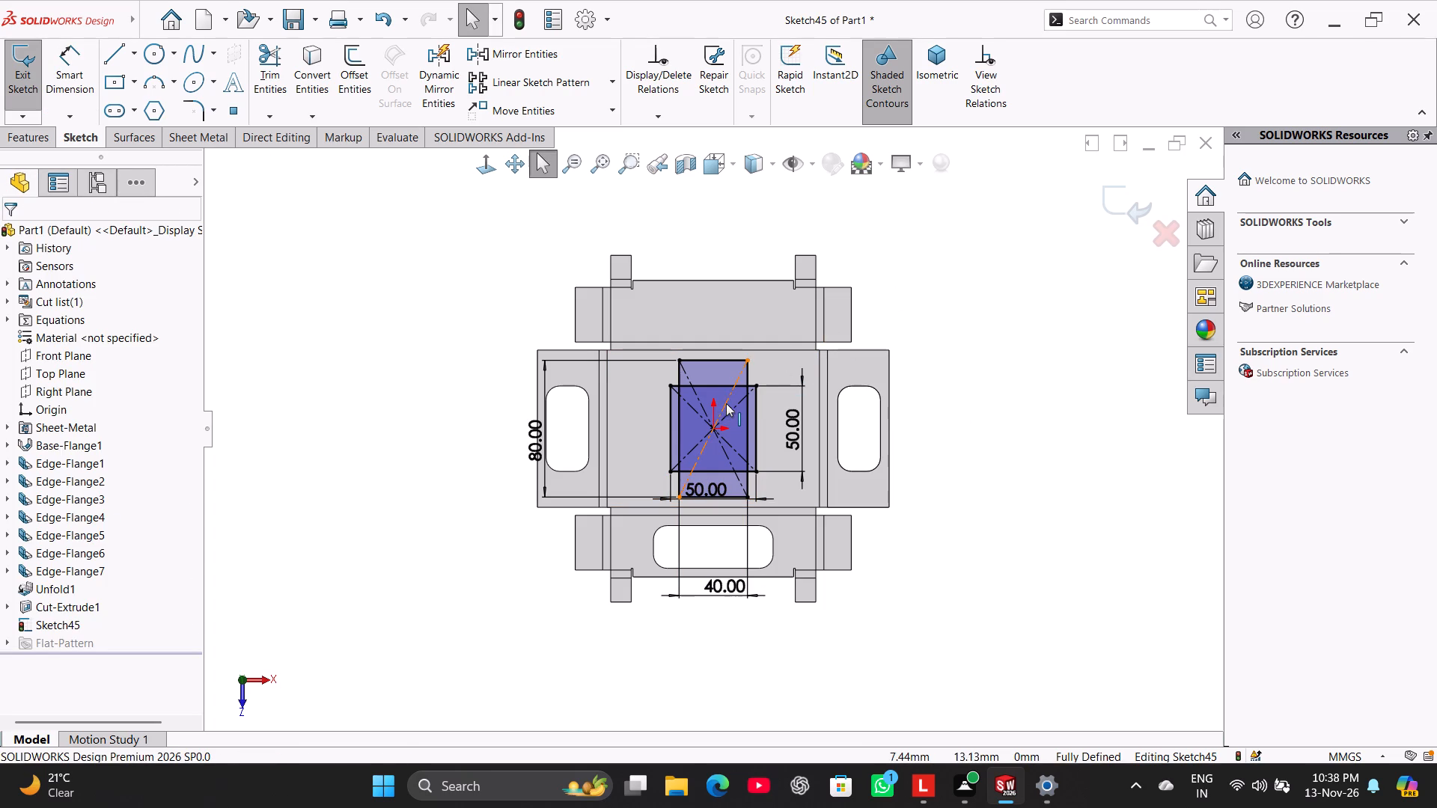
{"action": "left_click", "coordinate": [737, 425]}
{"action": "left_click", "coordinate": [809, 385]}
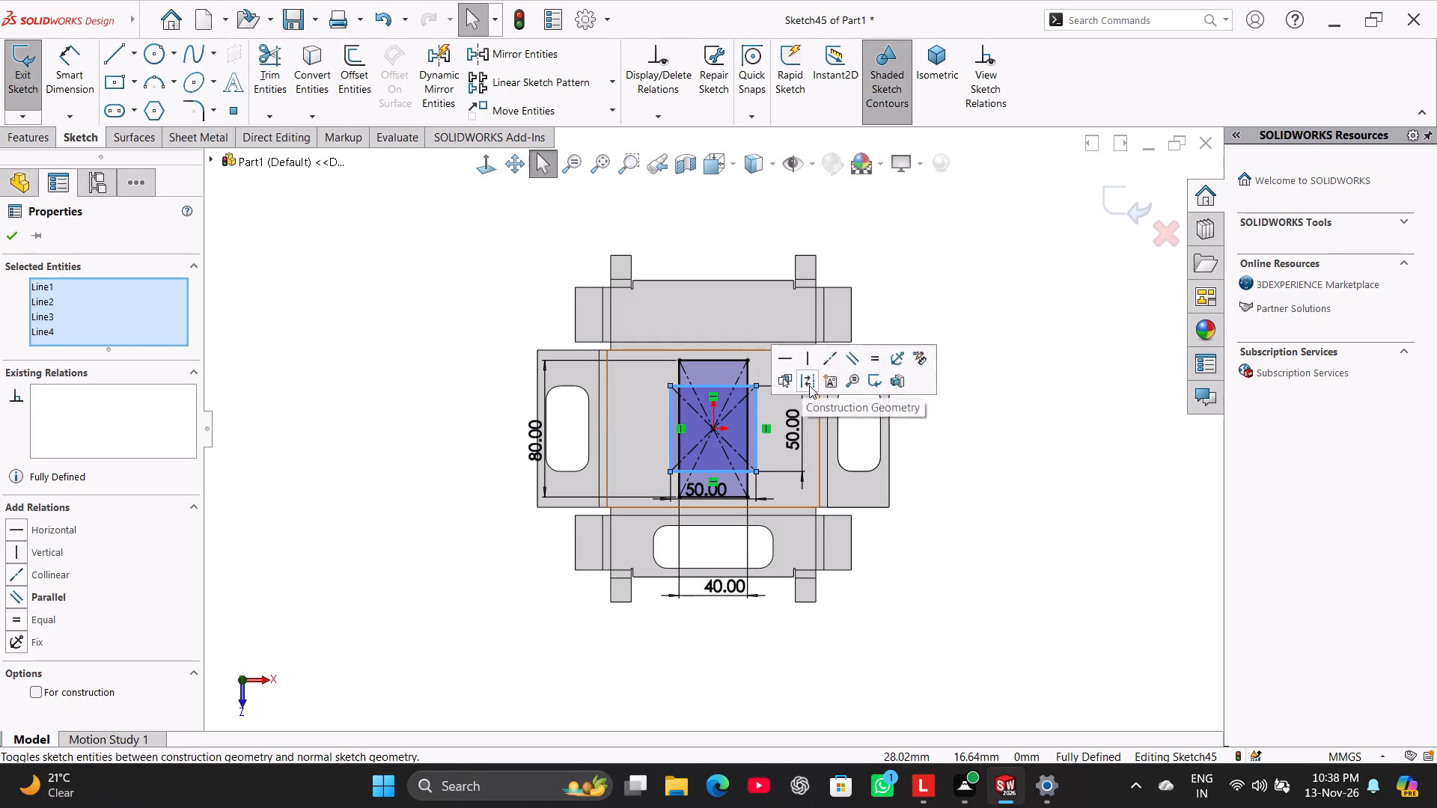
{"action": "left_click", "coordinate": [718, 368]}
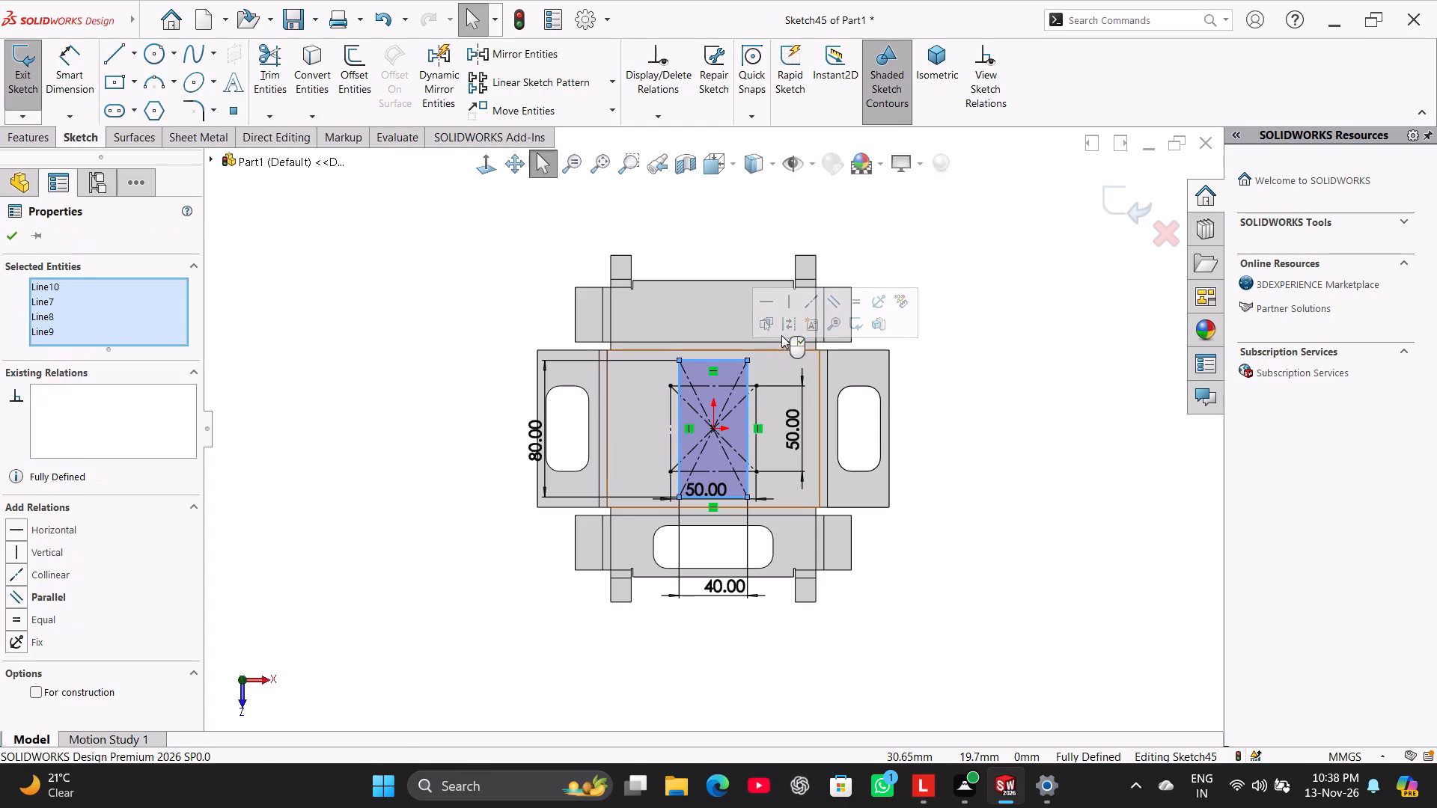
{"action": "left_click", "coordinate": [781, 331]}
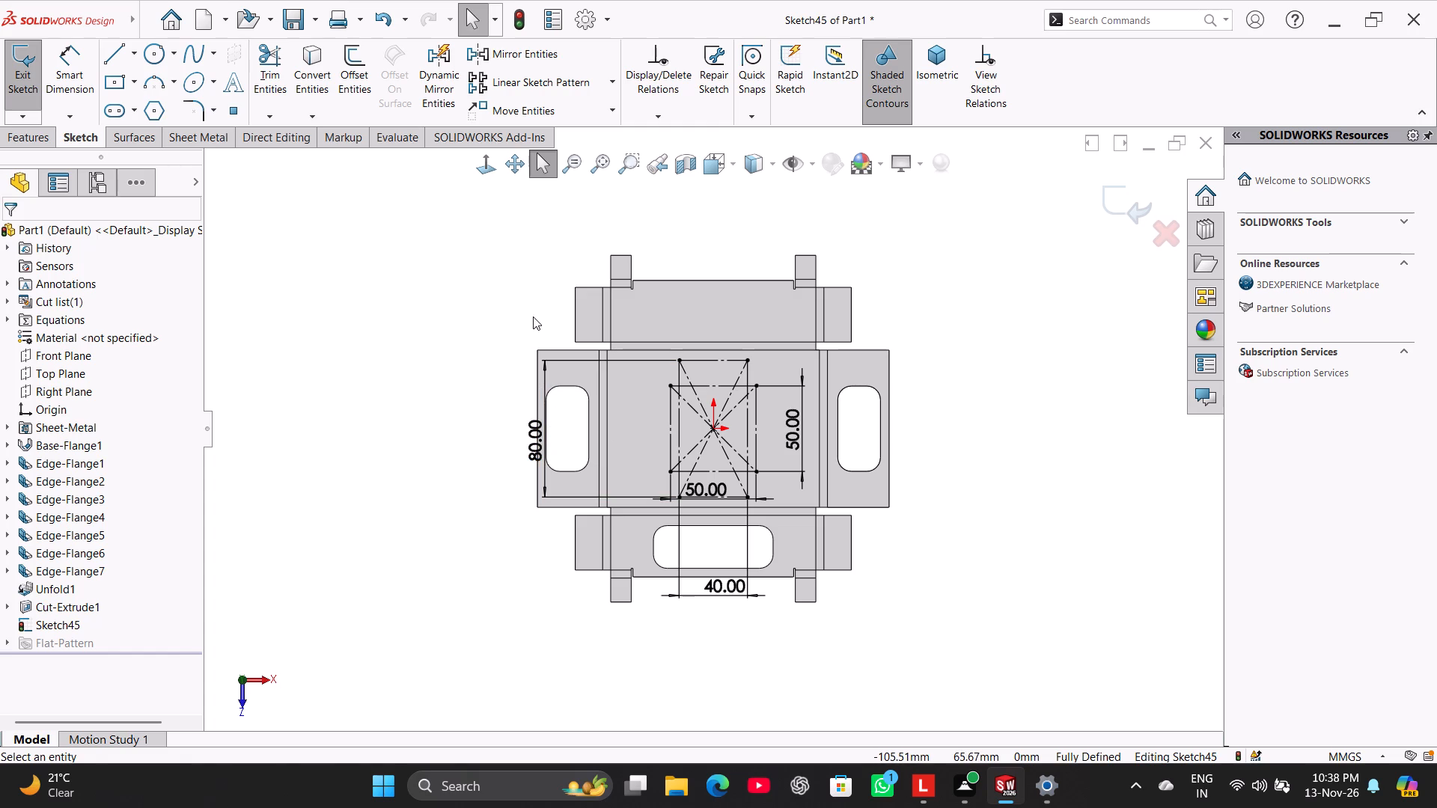
Sketch circles on the upper-right corners of the 50 mm square, about 15 mm diameter, and the 40 × 80 mm rectangle, about 14 mm.
{"action": "left_click", "coordinate": [159, 51]}
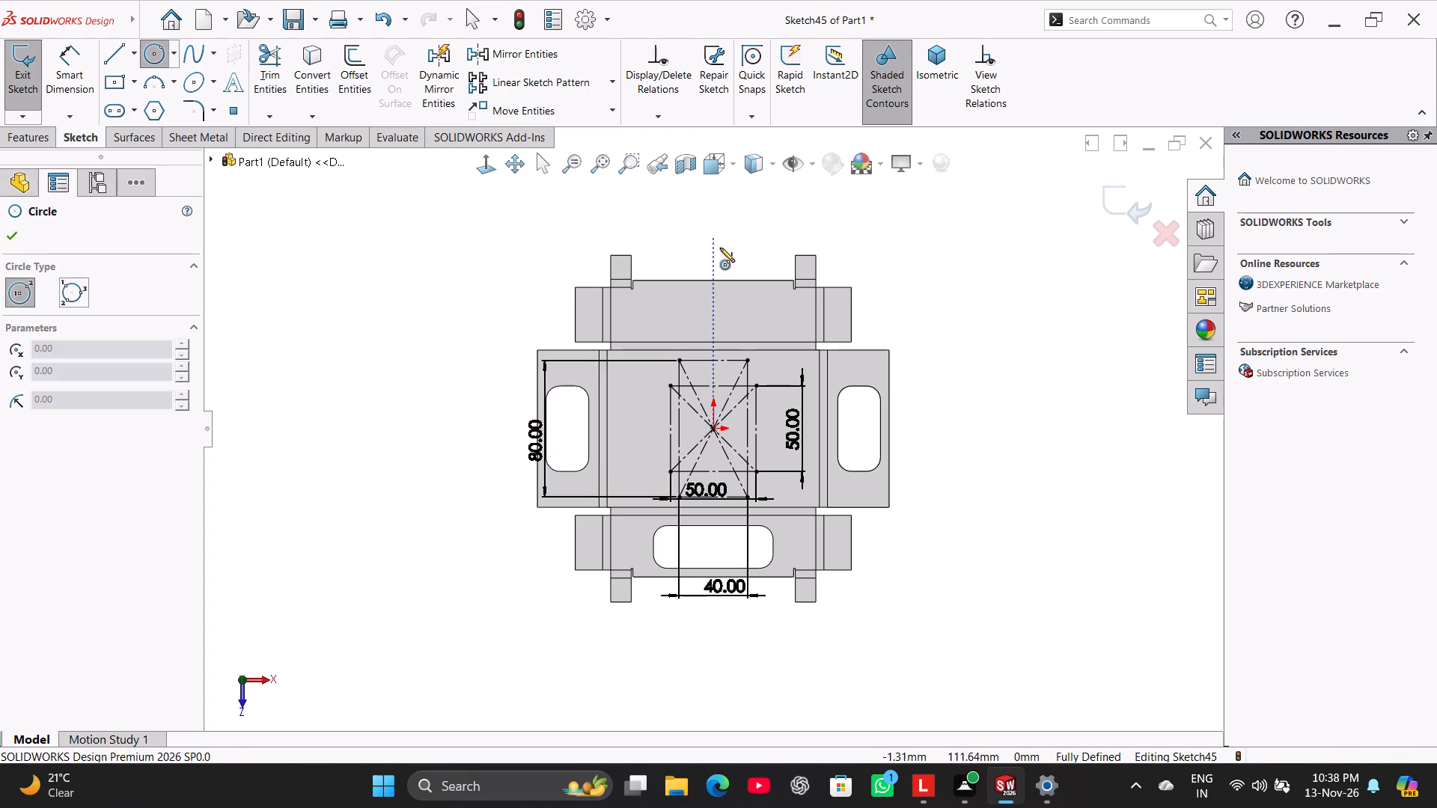
{"action": "scroll", "coordinate": [798, 390], "scroll_direction": "down", "scroll_amount": 3}
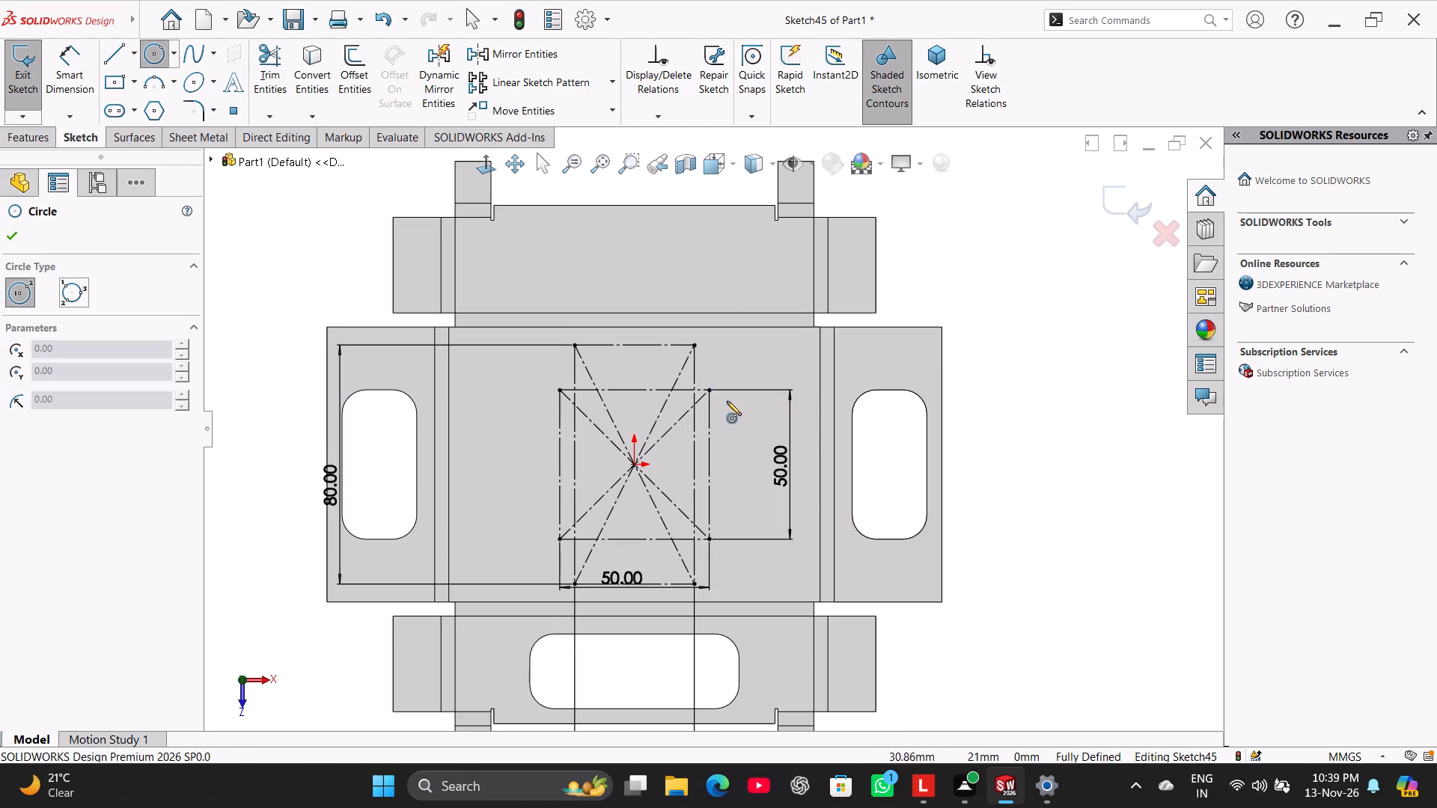
{"action": "left_click", "coordinate": [709, 389]}
{"action": "left_click", "coordinate": [724, 408]}
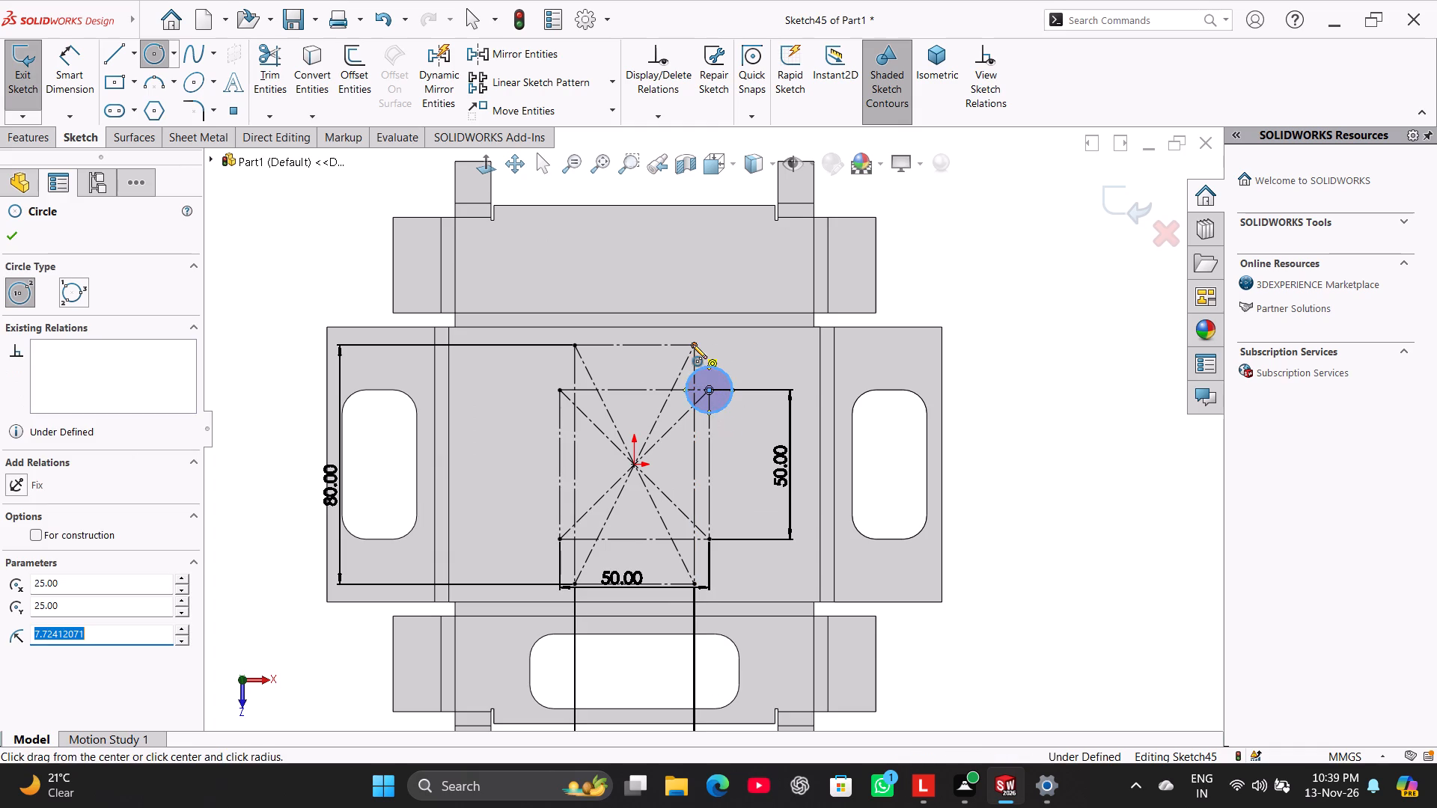
{"action": "left_click", "coordinate": [692, 343]}
{"action": "left_click", "coordinate": [714, 352]}
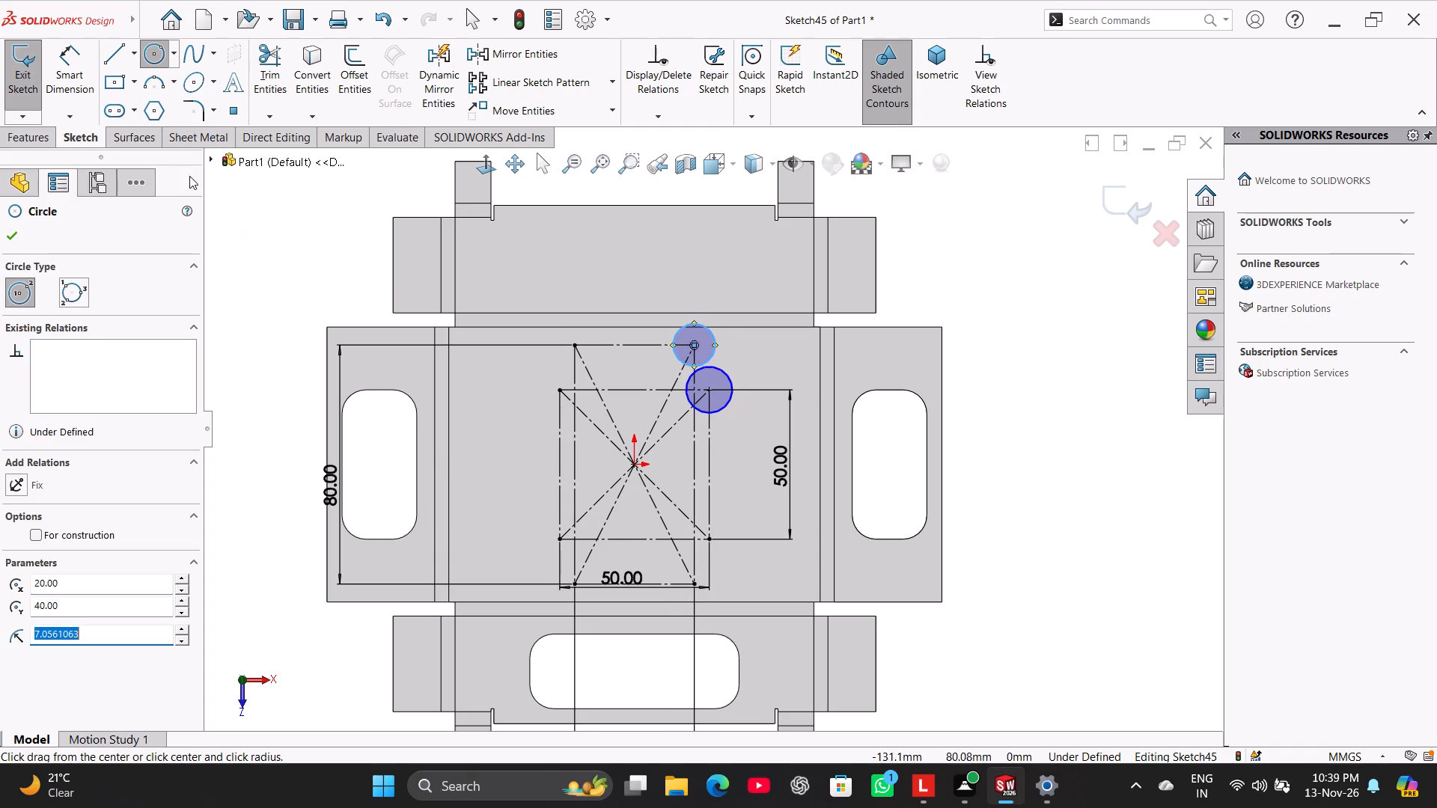
Dimension the circle on the 40 × 80 mm rectangle's corner to 4 mm diameter and the one on the square's corner to 5 mm.
{"action": "left_click", "coordinate": [67, 73]}
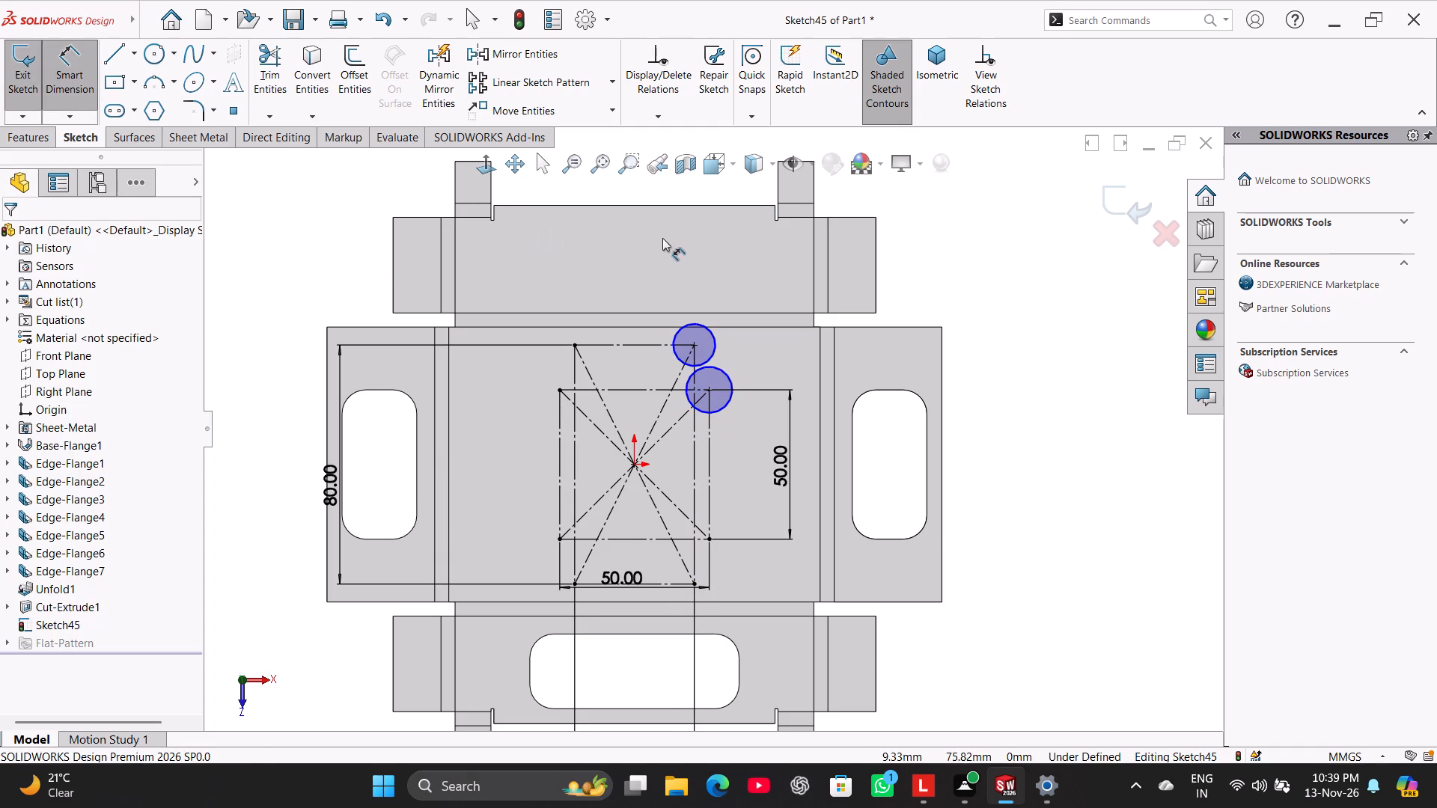
{"action": "left_click", "coordinate": [716, 334]}
{"action": "left_click", "coordinate": [756, 289]}
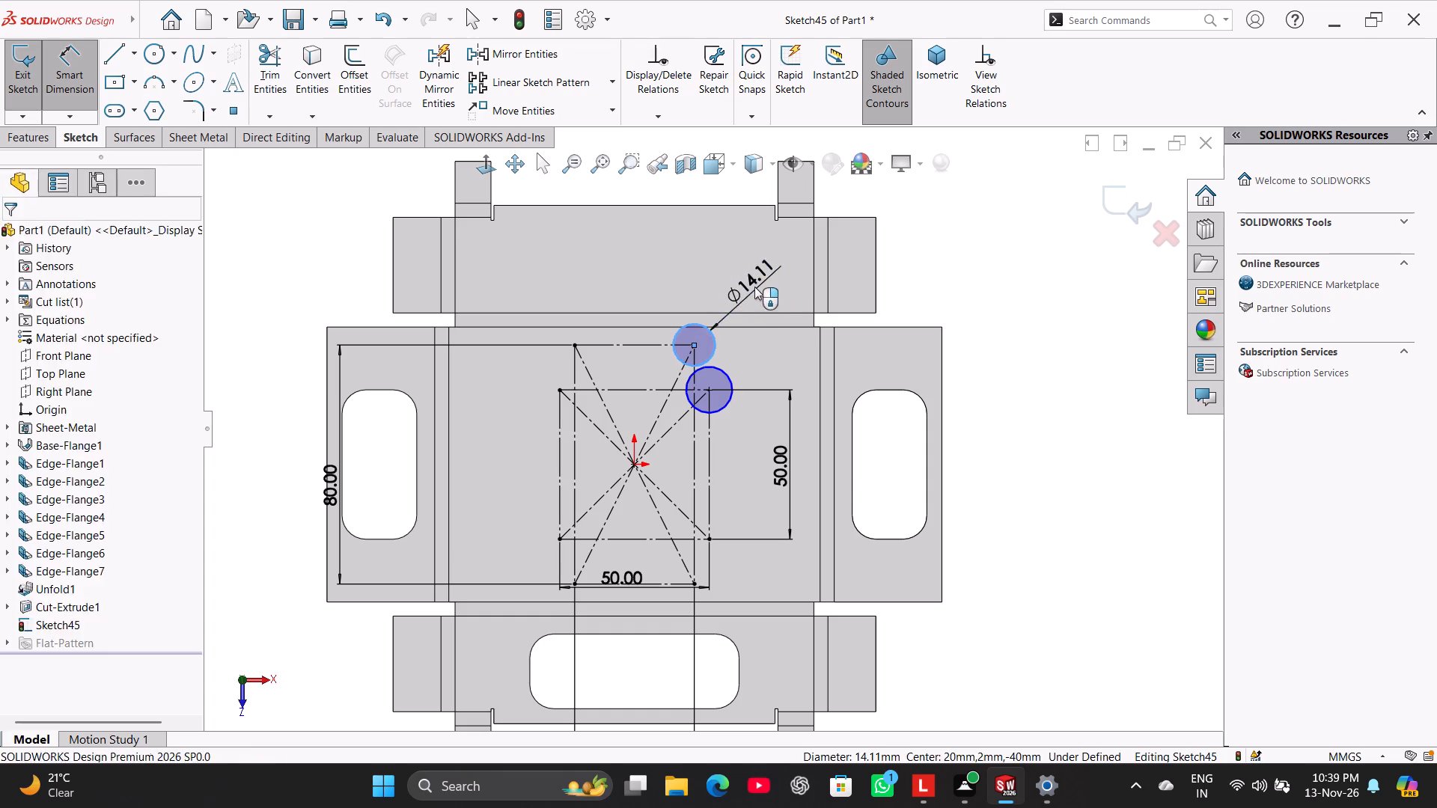
{"action": "key", "text": "4"}
{"action": "key", "text": "Return"}
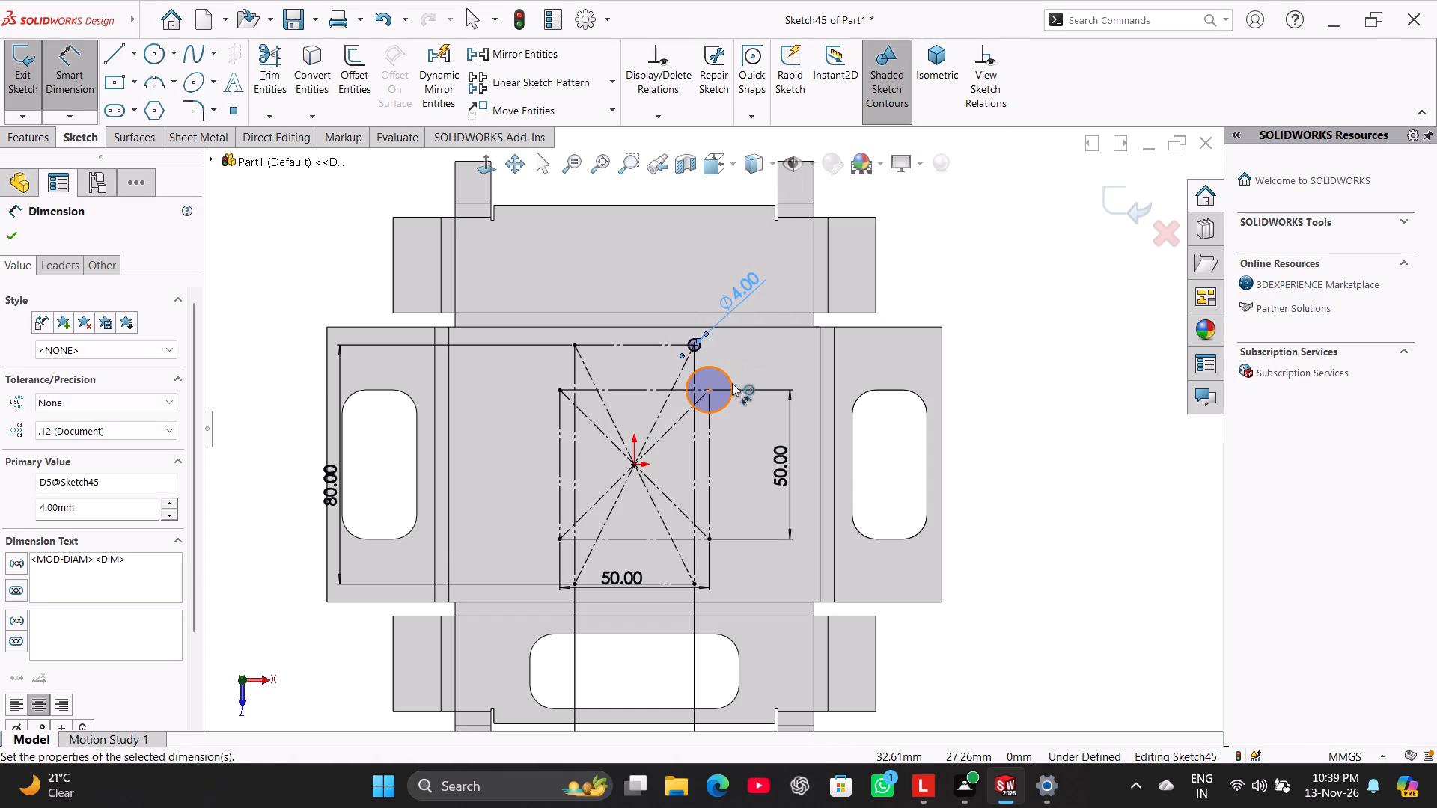
{"action": "left_click", "coordinate": [732, 383]}
{"action": "left_click", "coordinate": [762, 358]}
{"action": "key", "text": "5"}
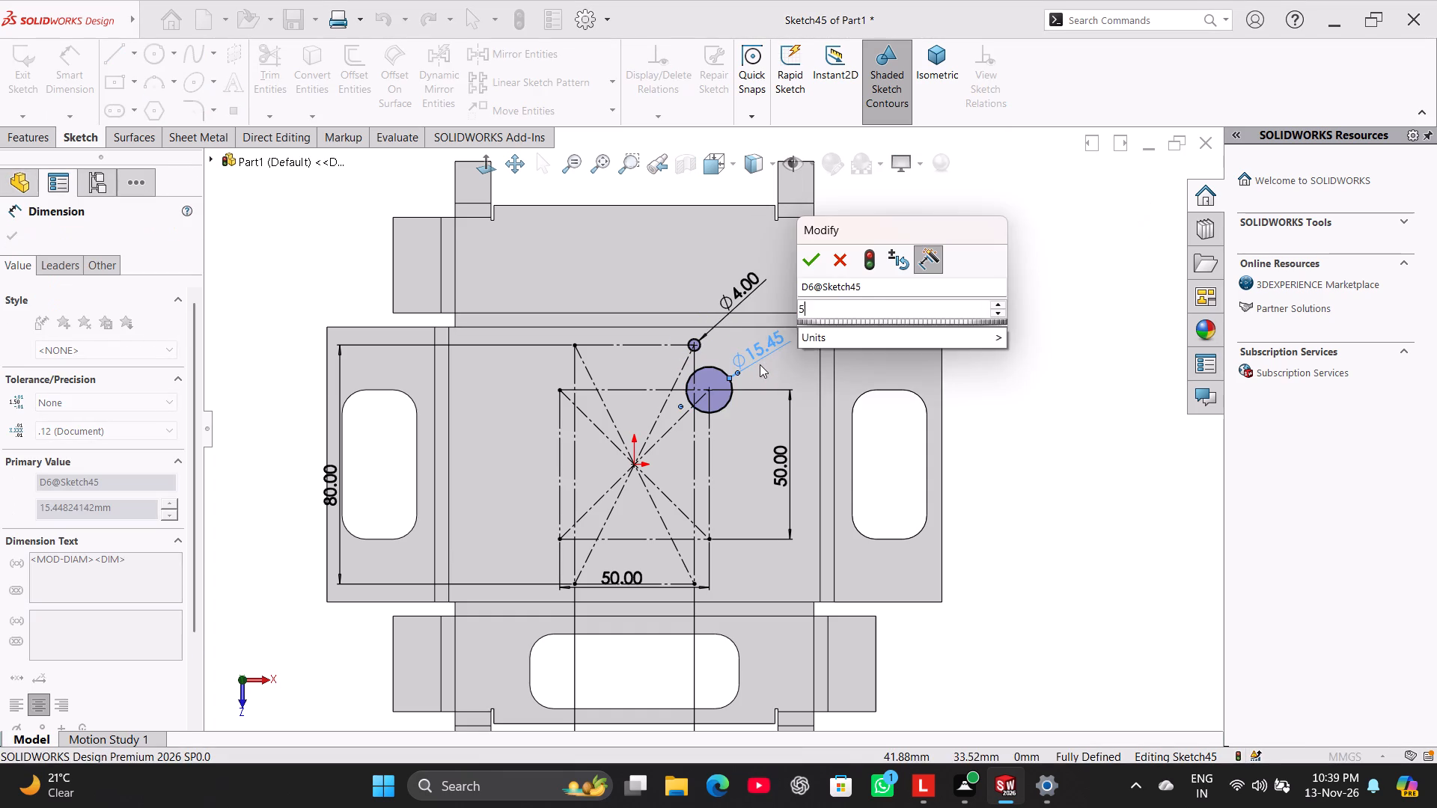
{"action": "key", "text": "Return"}
{"action": "right_click", "coordinate": [992, 275]}
{"action": "left_click", "coordinate": [1029, 319]}
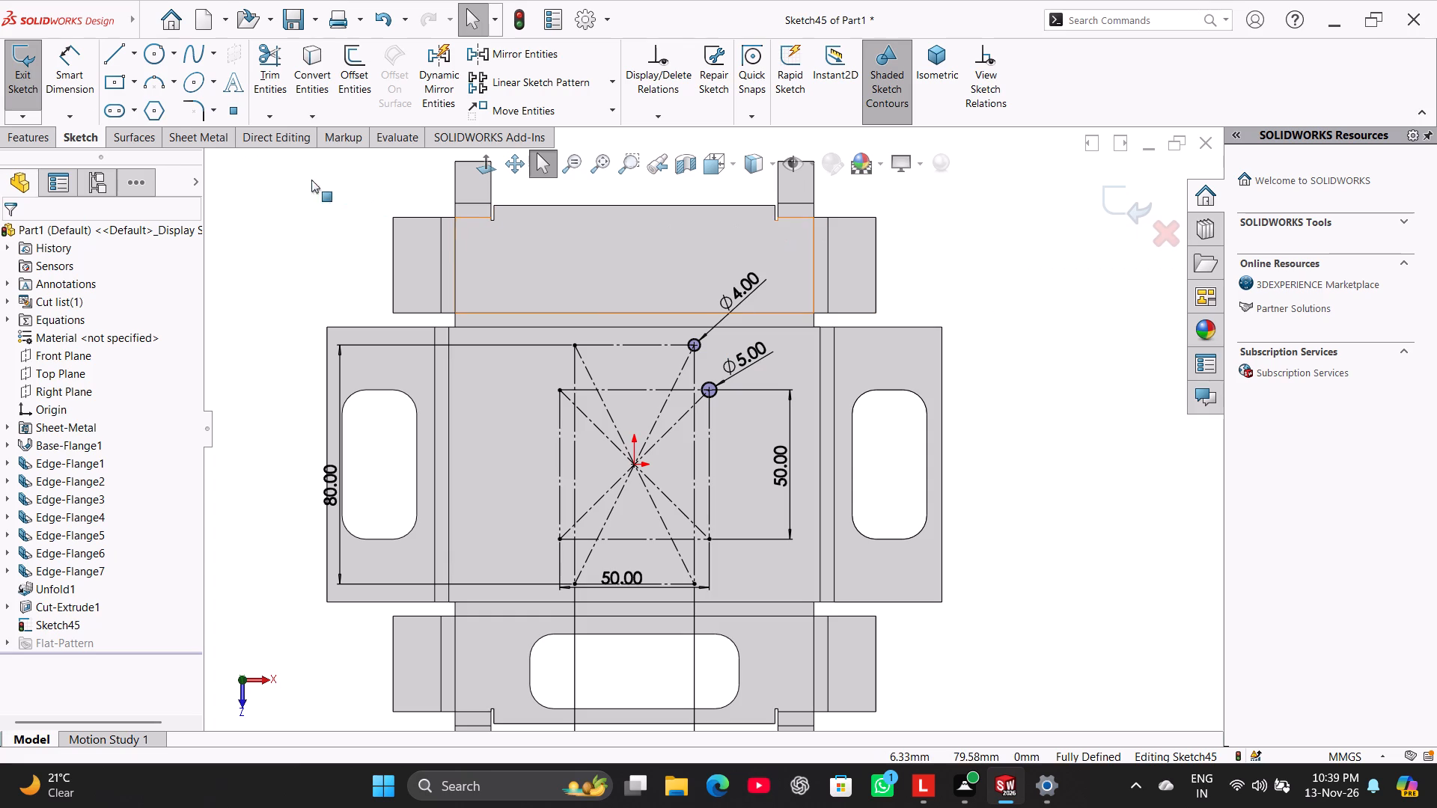
Sketch circles about 10 to 20 mm in diameter on the 50 mm square's three remaining corners and the 40 × 80 mm rectangle's upper-left corner.
{"action": "left_click", "coordinate": [153, 52]}
{"action": "left_click", "coordinate": [573, 346]}
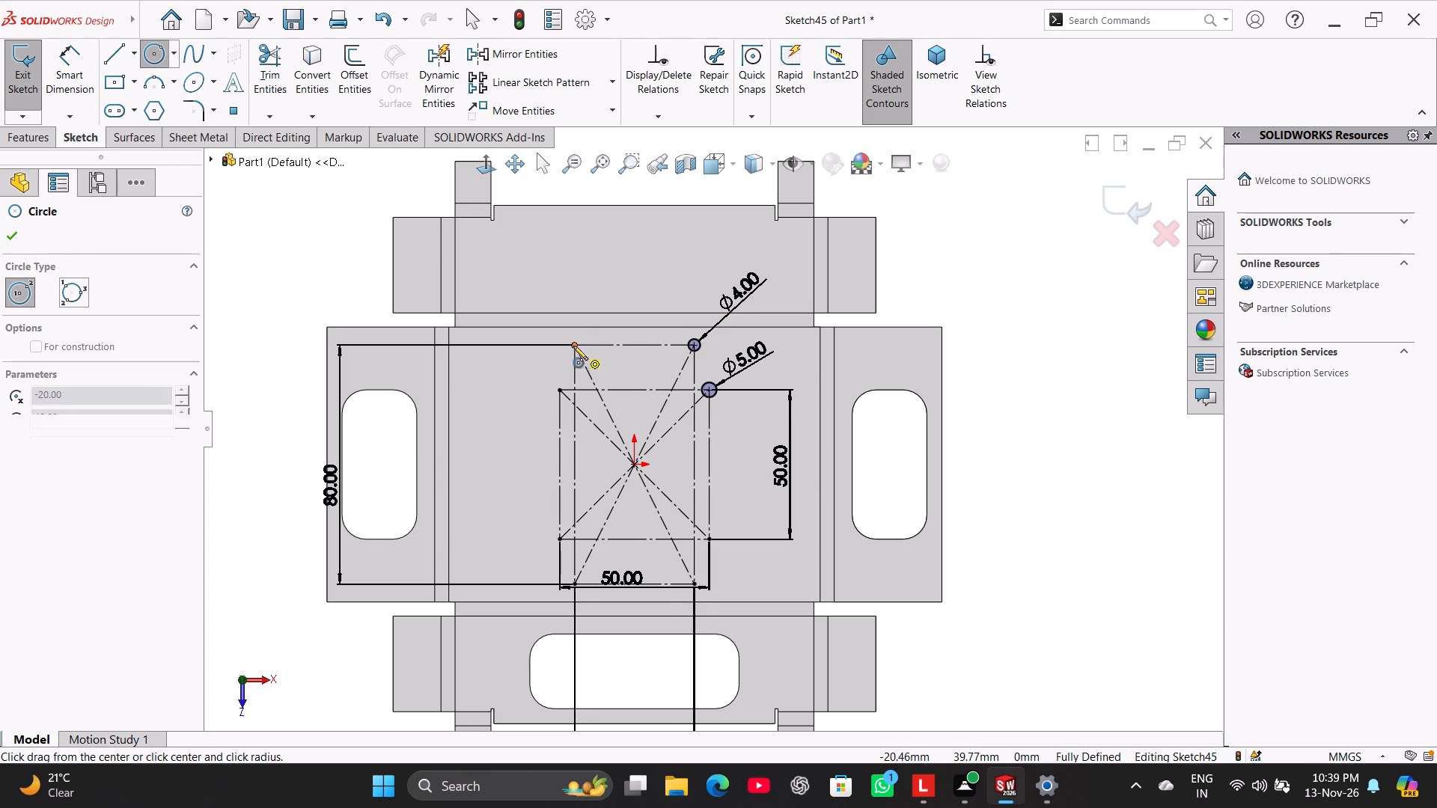
{"action": "left_click", "coordinate": [599, 358]}
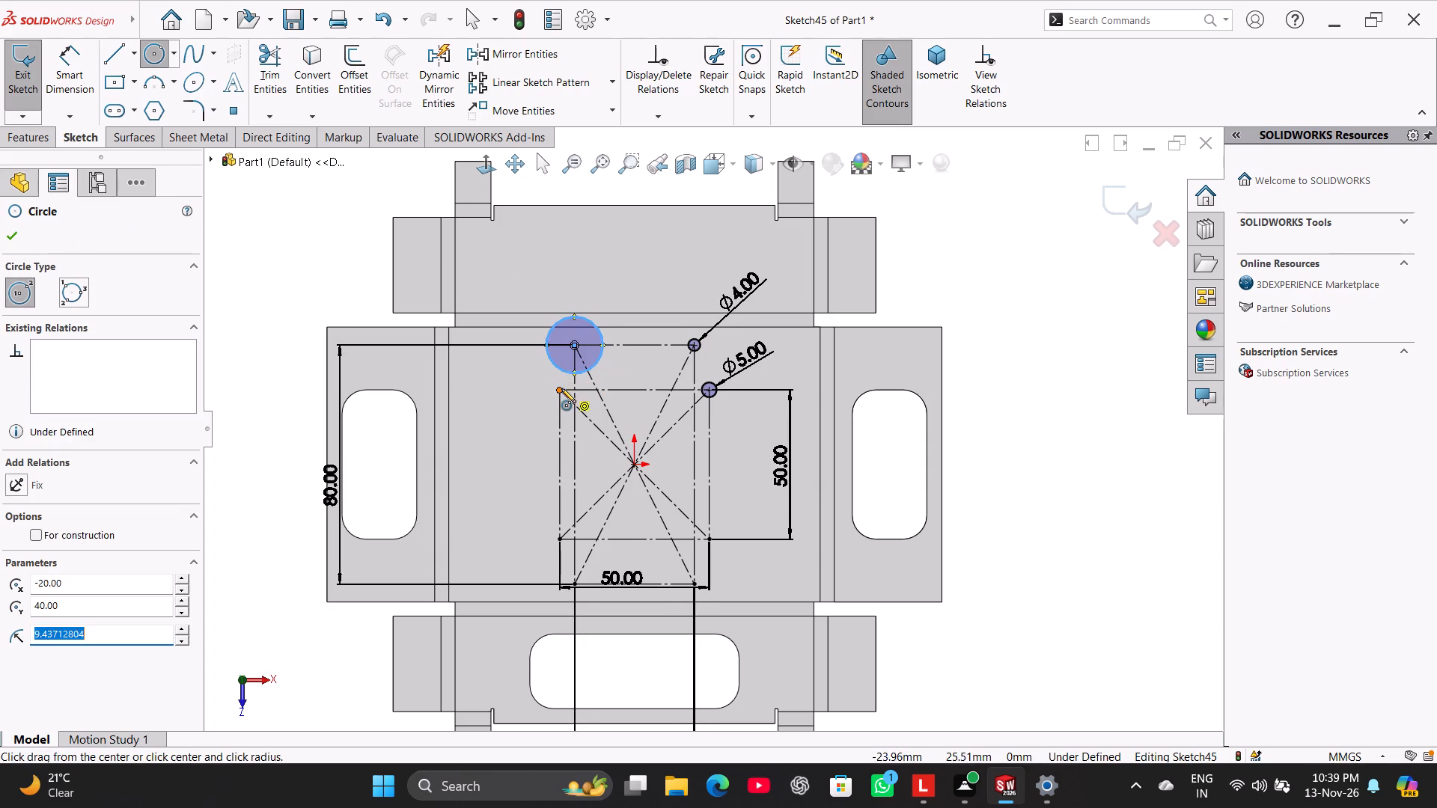
{"action": "left_click", "coordinate": [561, 390]}
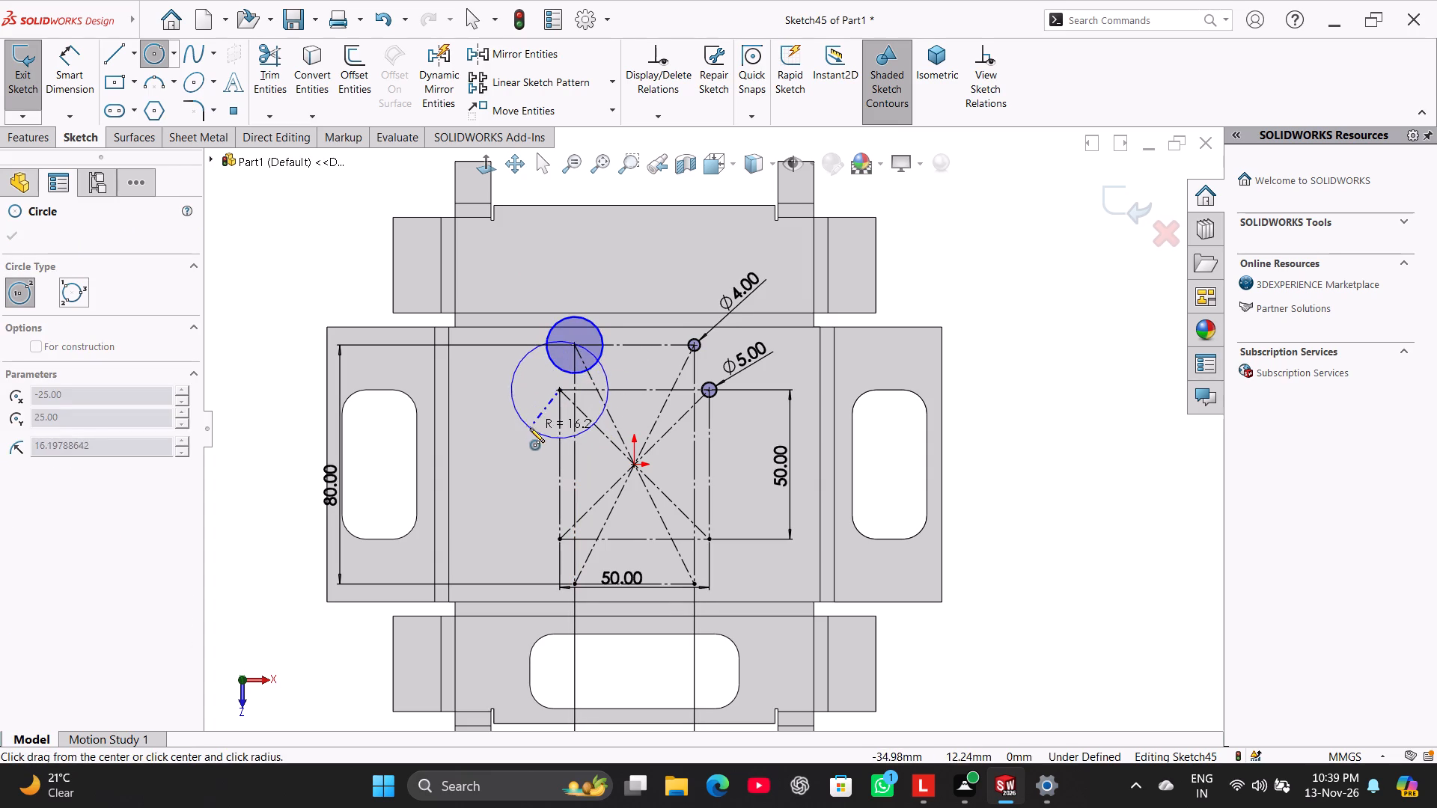
{"action": "left_click", "coordinate": [535, 405]}
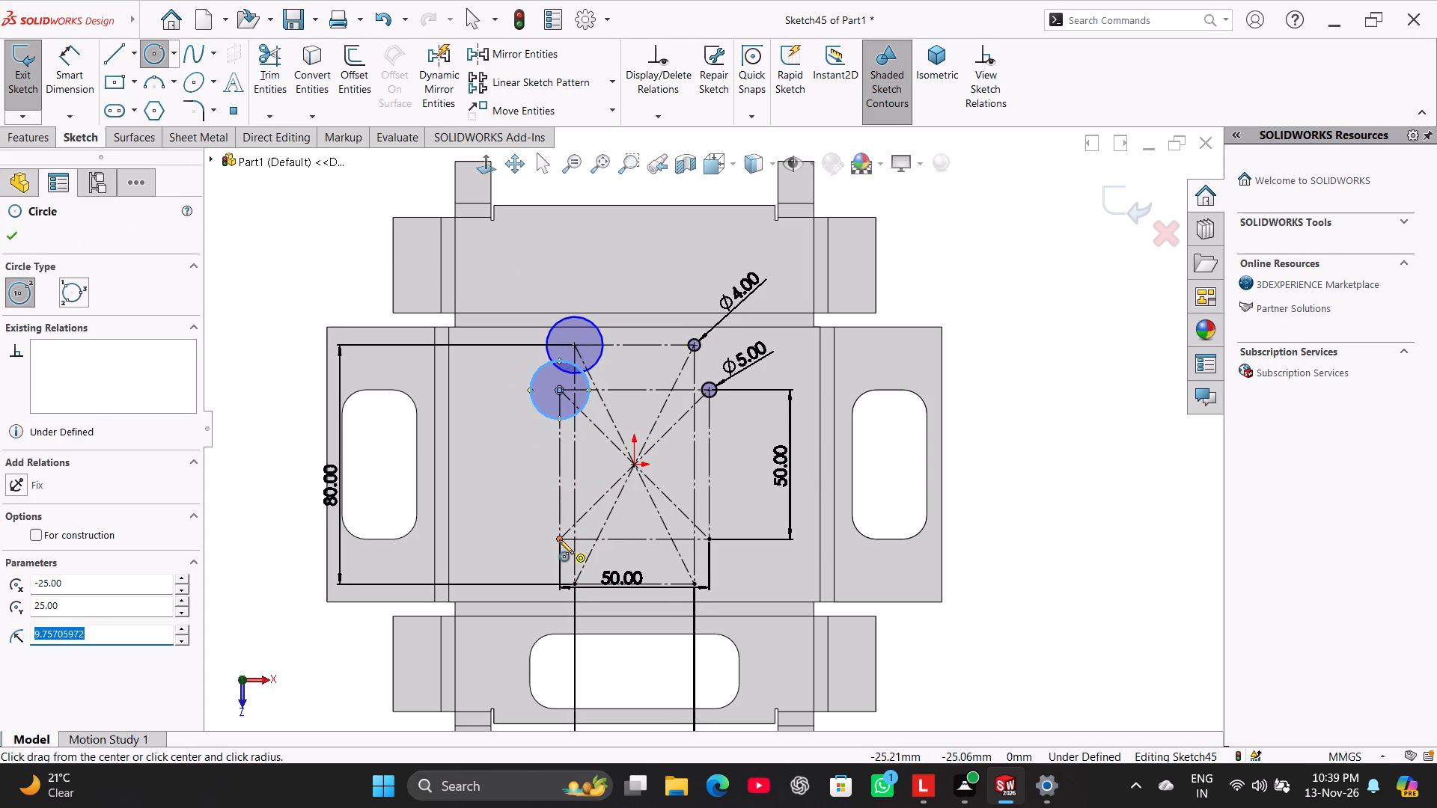
{"action": "left_click_drag", "start_coordinate": [561, 541], "coordinate": [569, 550]}
{"action": "left_click", "coordinate": [576, 558]}
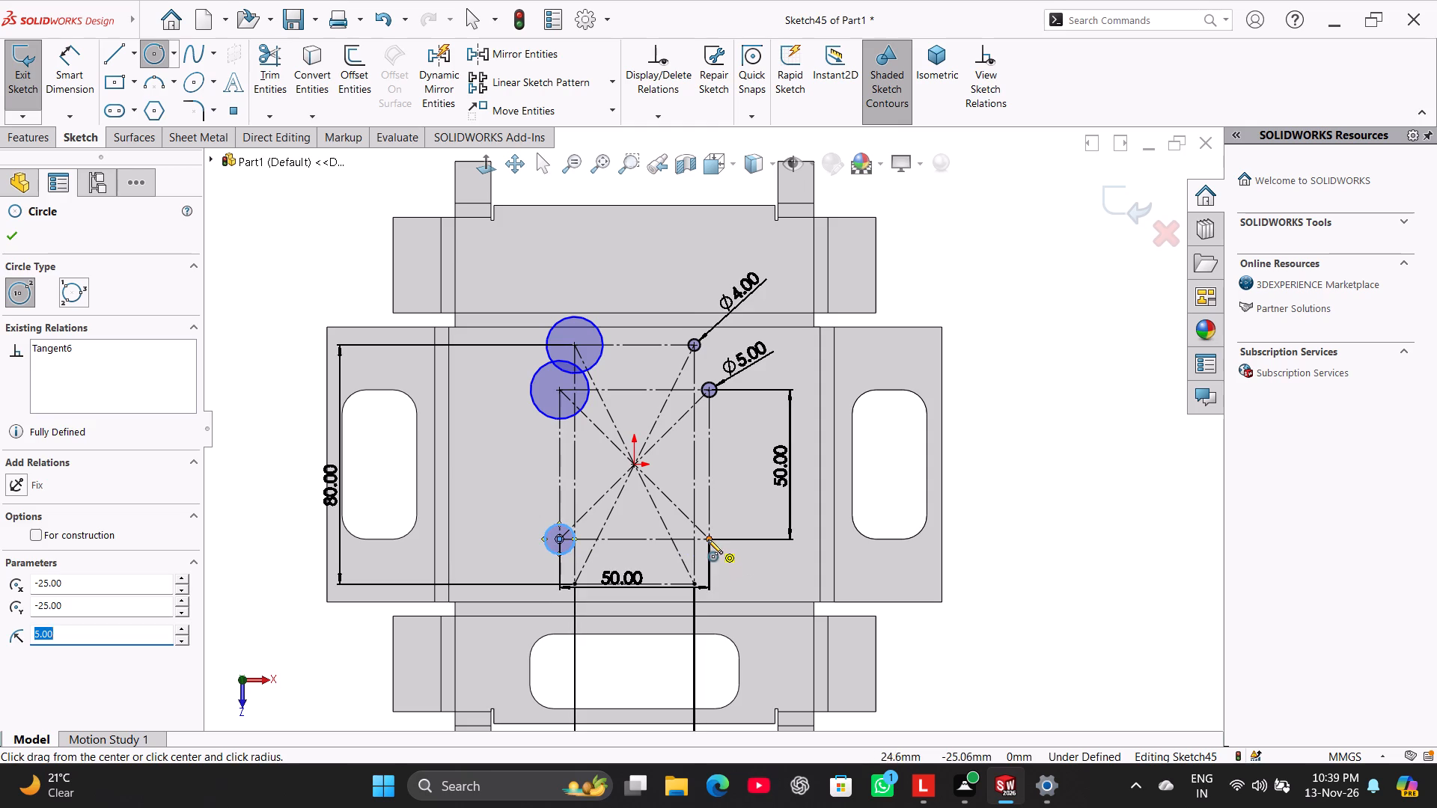
{"action": "left_click", "coordinate": [708, 539]}
{"action": "left_click", "coordinate": [734, 557]}
{"action": "right_click", "coordinate": [1016, 331]}
{"action": "left_click", "coordinate": [1042, 346]}
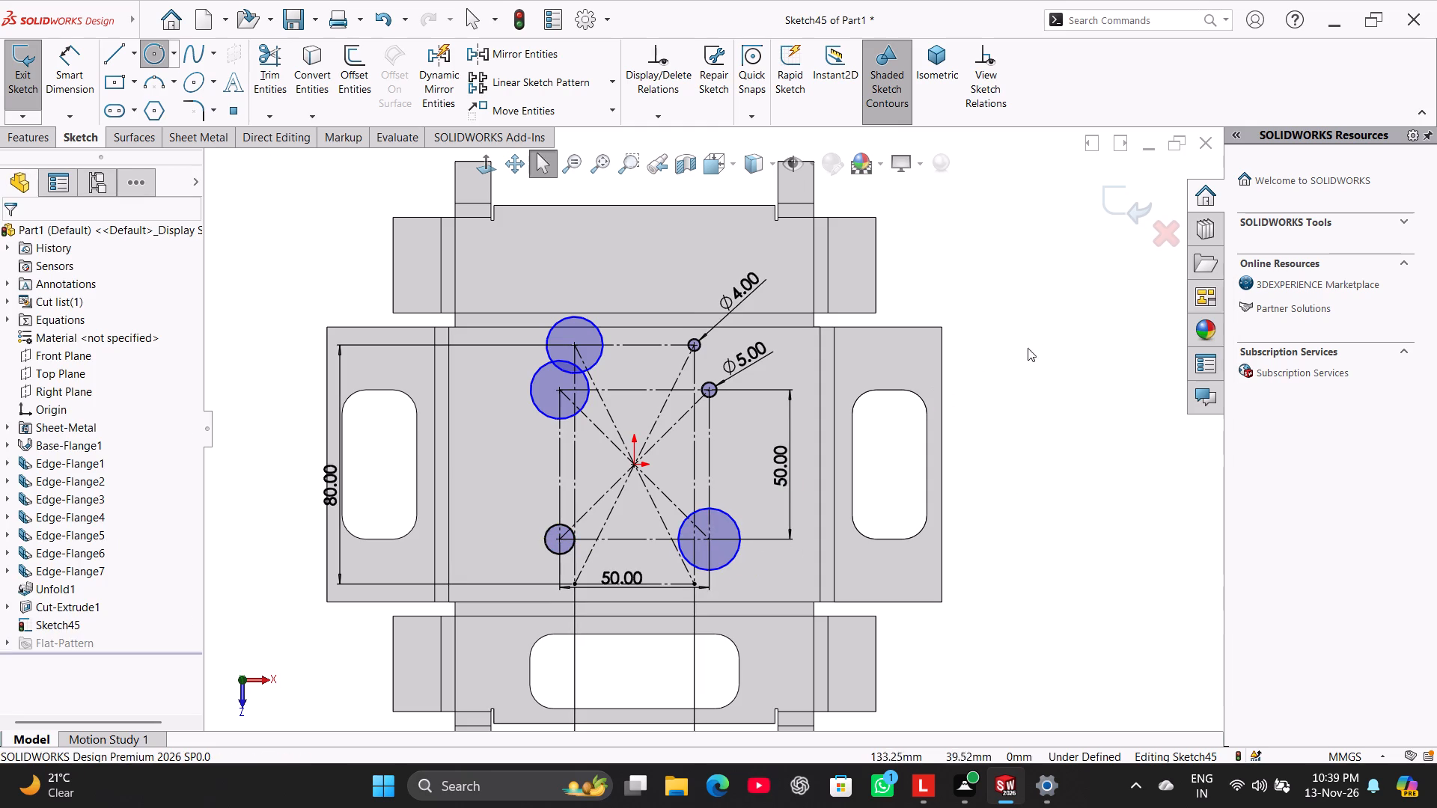
Make the circles on the 50 mm square's upper-left and lower-right corners equal to the 5 mm circle.
{"action": "left_click", "coordinate": [714, 394]}
{"action": "left_click", "coordinate": [732, 517], "text": "ctrl"}
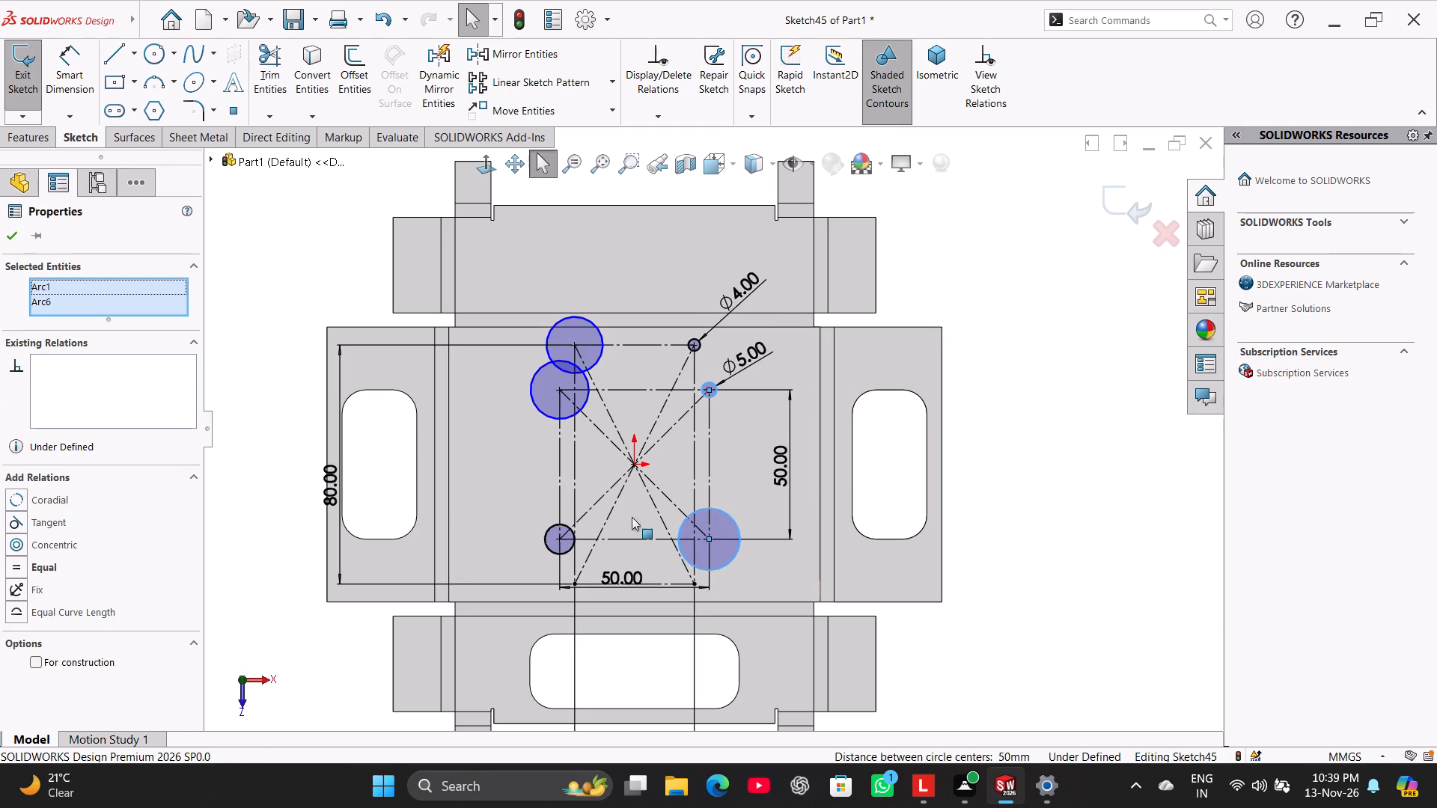
{"action": "left_click", "coordinate": [562, 419], "text": "ctrl"}
{"action": "left_click", "coordinate": [47, 557]}
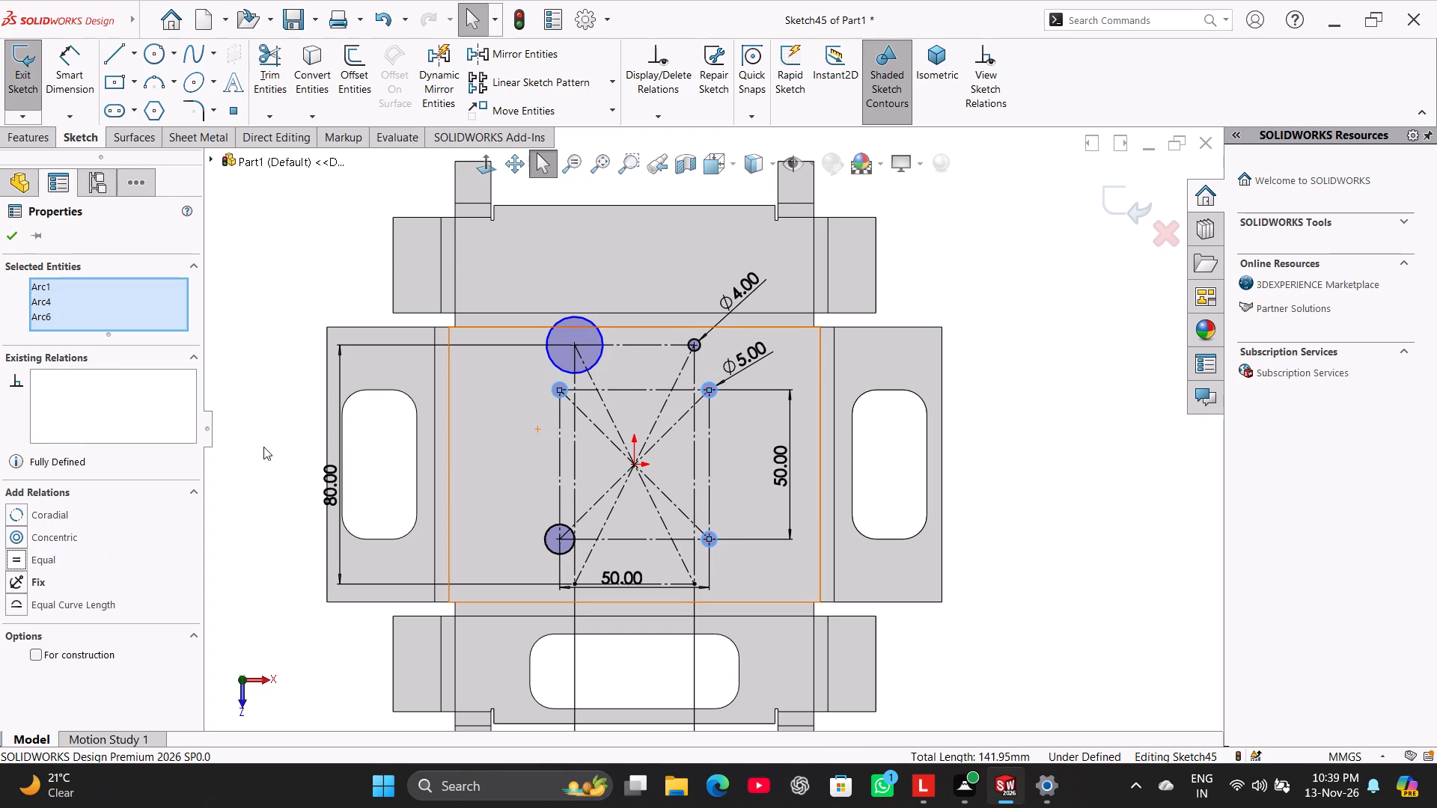
{"action": "left_click", "coordinate": [270, 439]}
Delete the tangent relation from the circle on the 50 mm square's lower-left corner, using the displayed sketch relations.
{"action": "scroll", "coordinate": [533, 557], "scroll_direction": "down", "scroll_amount": 3}
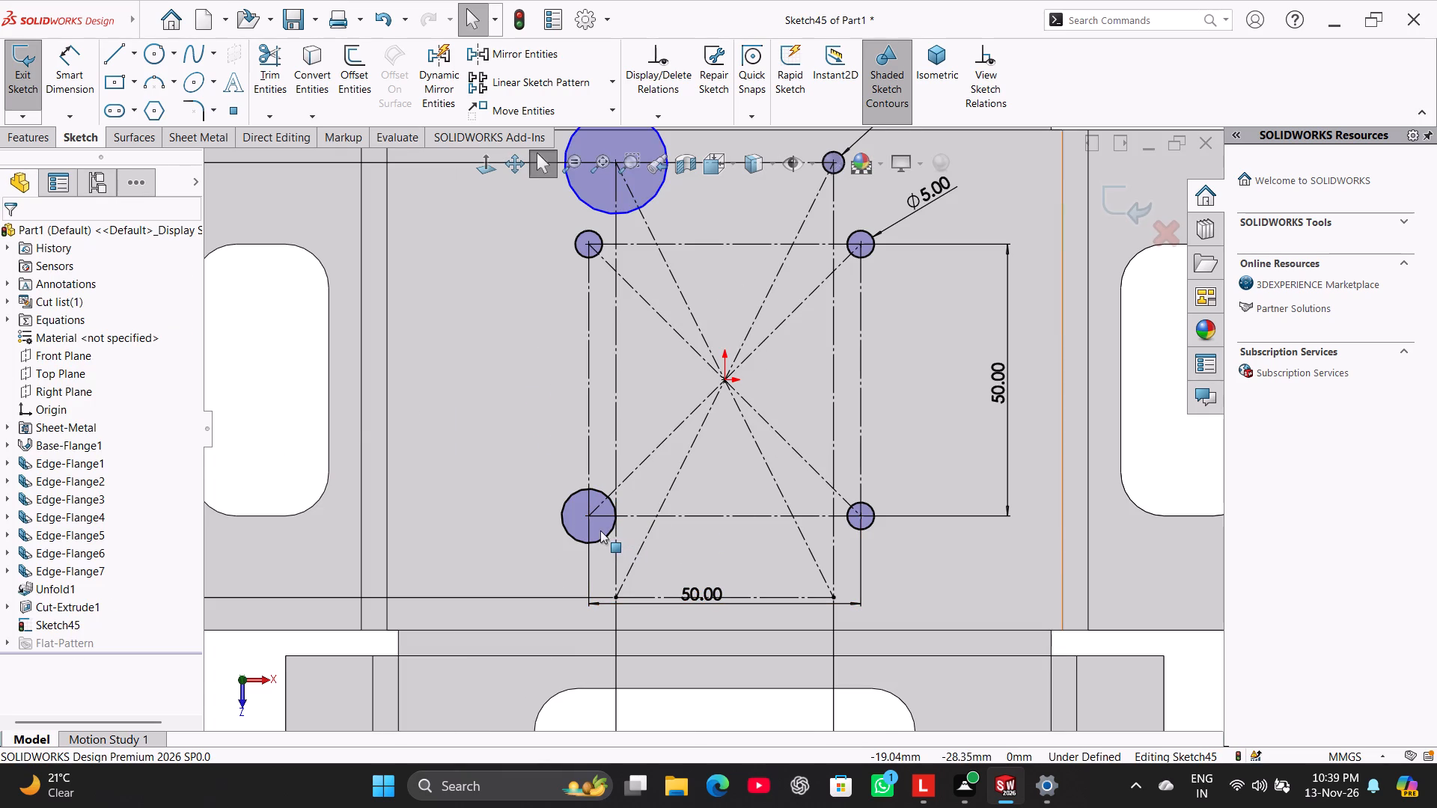
{"action": "left_click", "coordinate": [997, 67]}
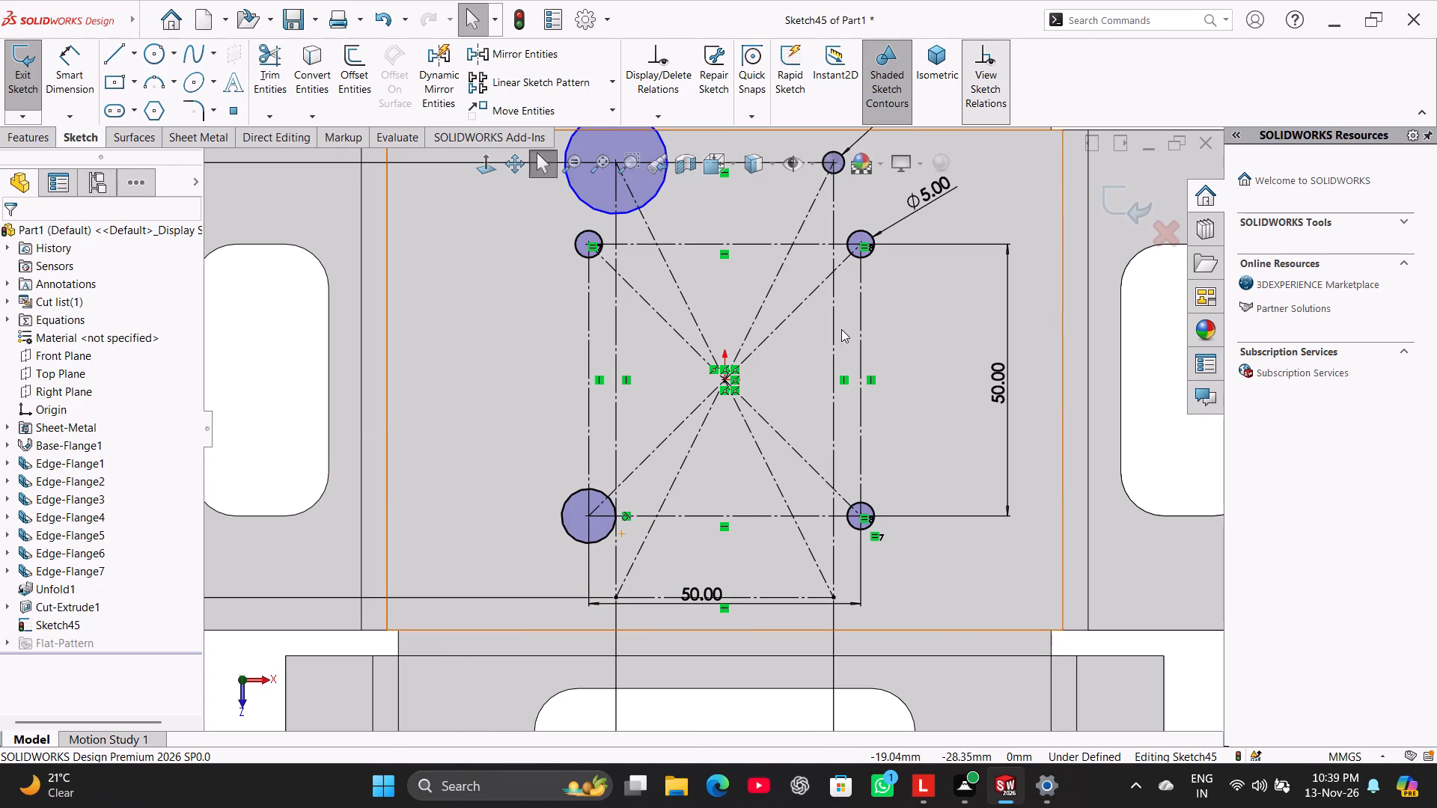
{"action": "right_click", "coordinate": [626, 517]}
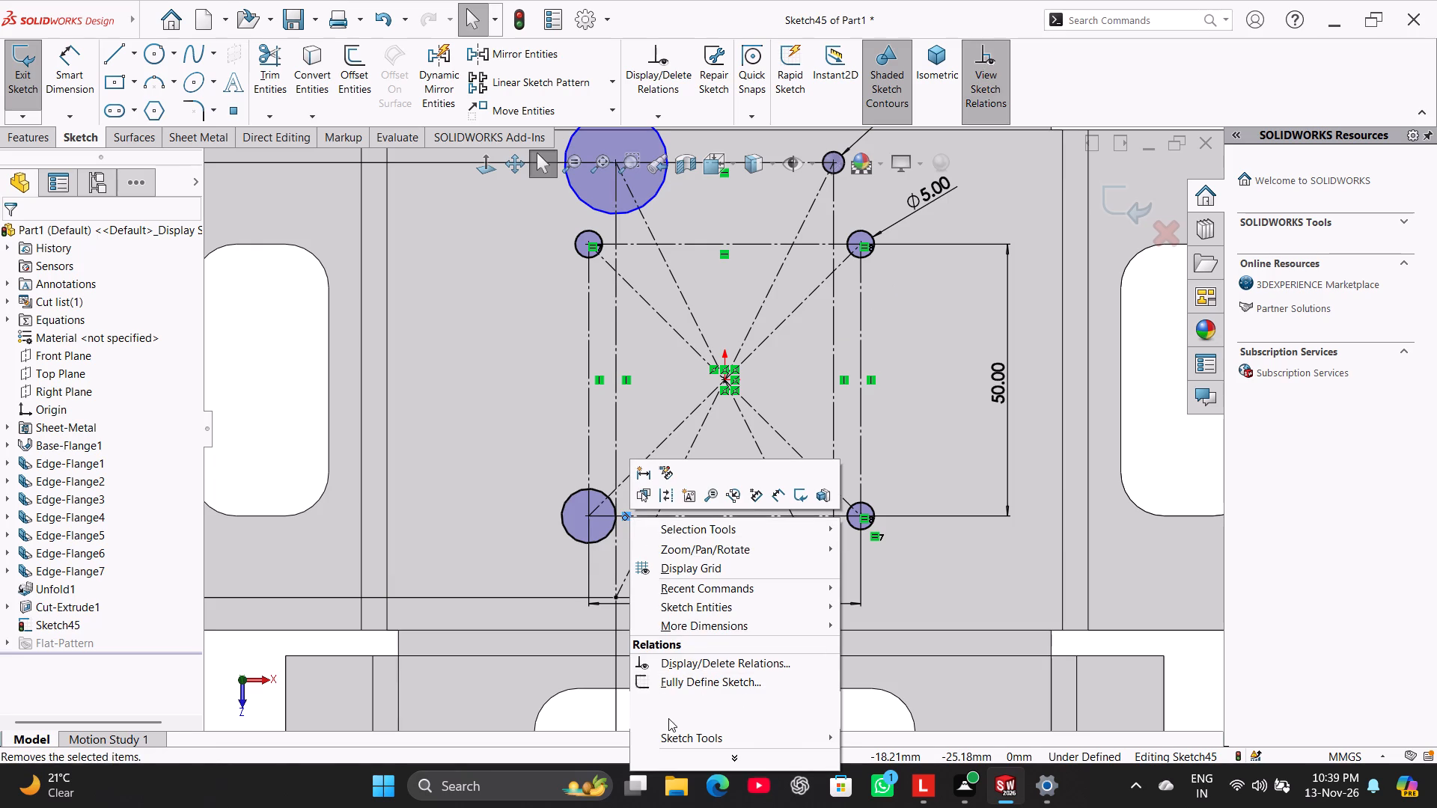
{"action": "left_click", "coordinate": [668, 718]}
{"action": "left_click", "coordinate": [988, 58]}
{"action": "scroll", "coordinate": [737, 433], "scroll_direction": "up", "scroll_amount": 2}
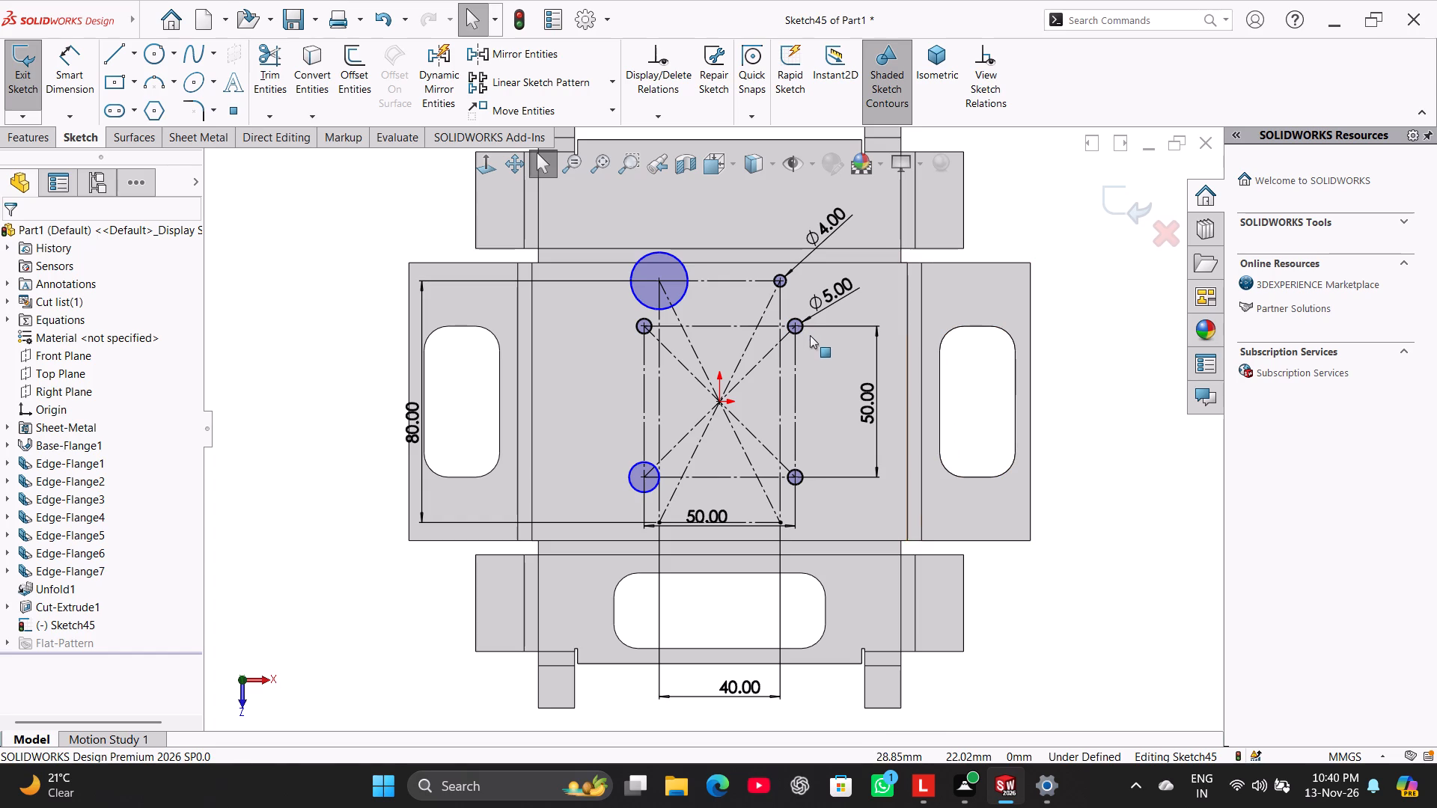
Make the circle on the 50 mm square's lower-left corner equal to the 5 mm circle.
{"action": "left_click", "coordinate": [799, 331]}
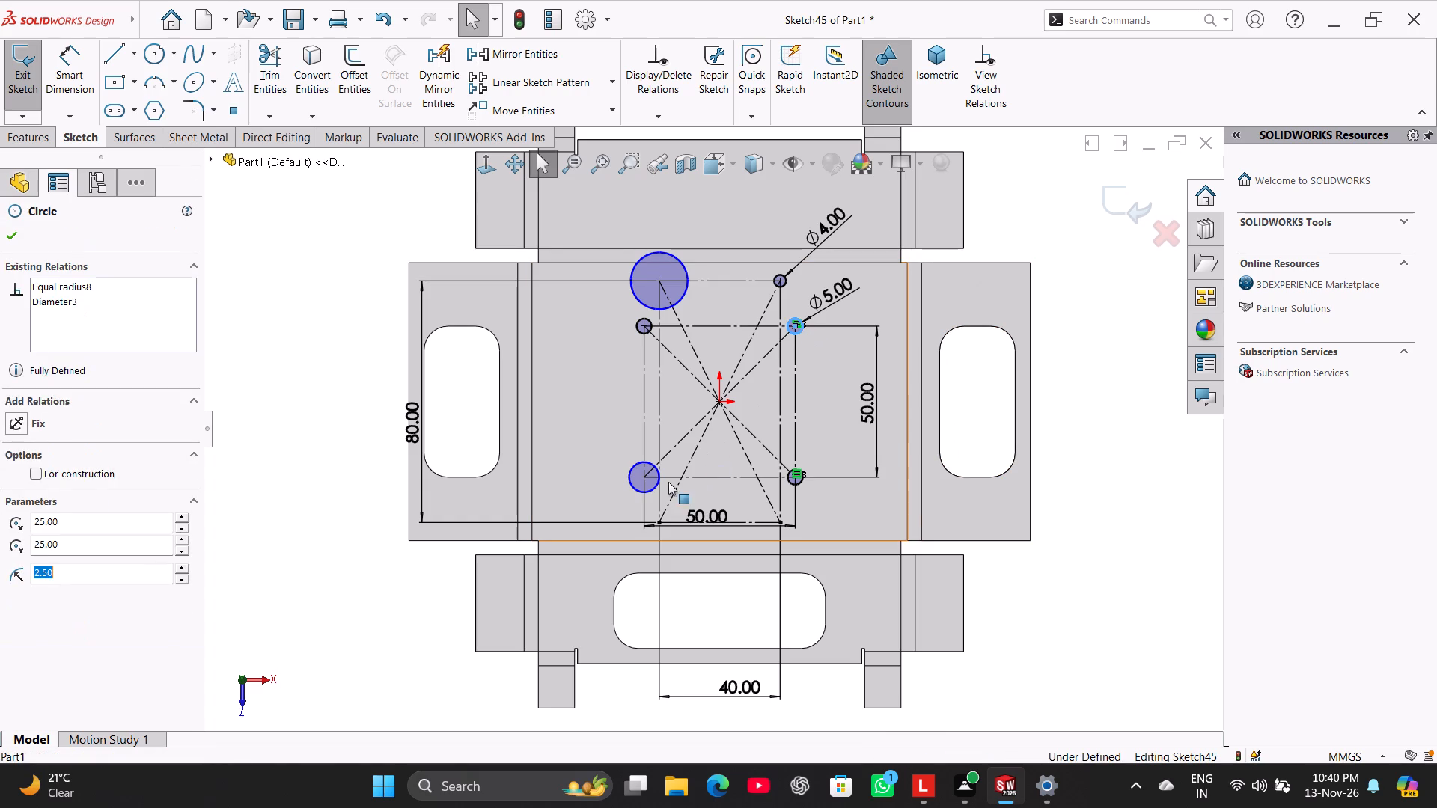
{"action": "left_click", "coordinate": [648, 489], "text": "ctrl"}
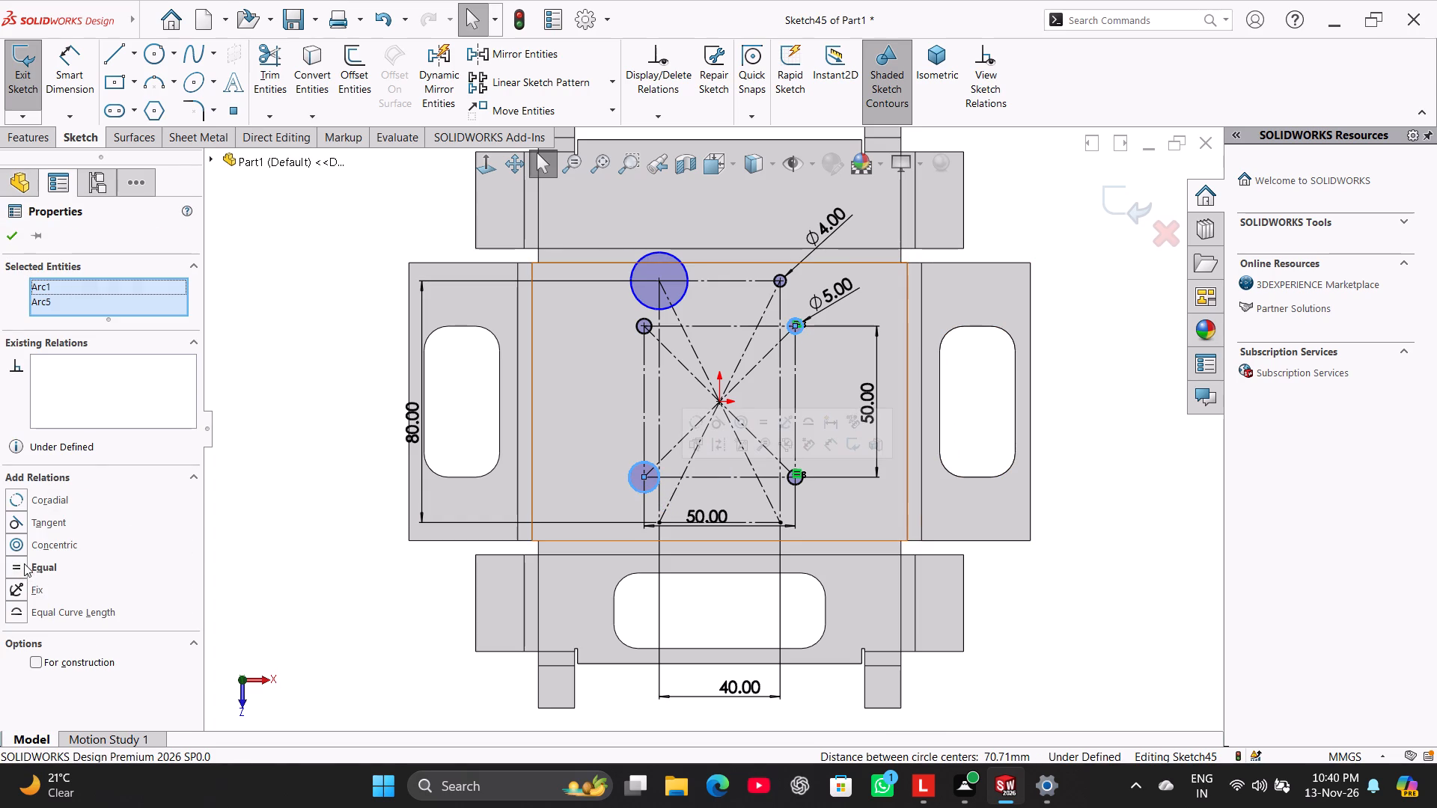
{"action": "left_click", "coordinate": [24, 563]}
{"action": "left_click", "coordinate": [292, 525]}
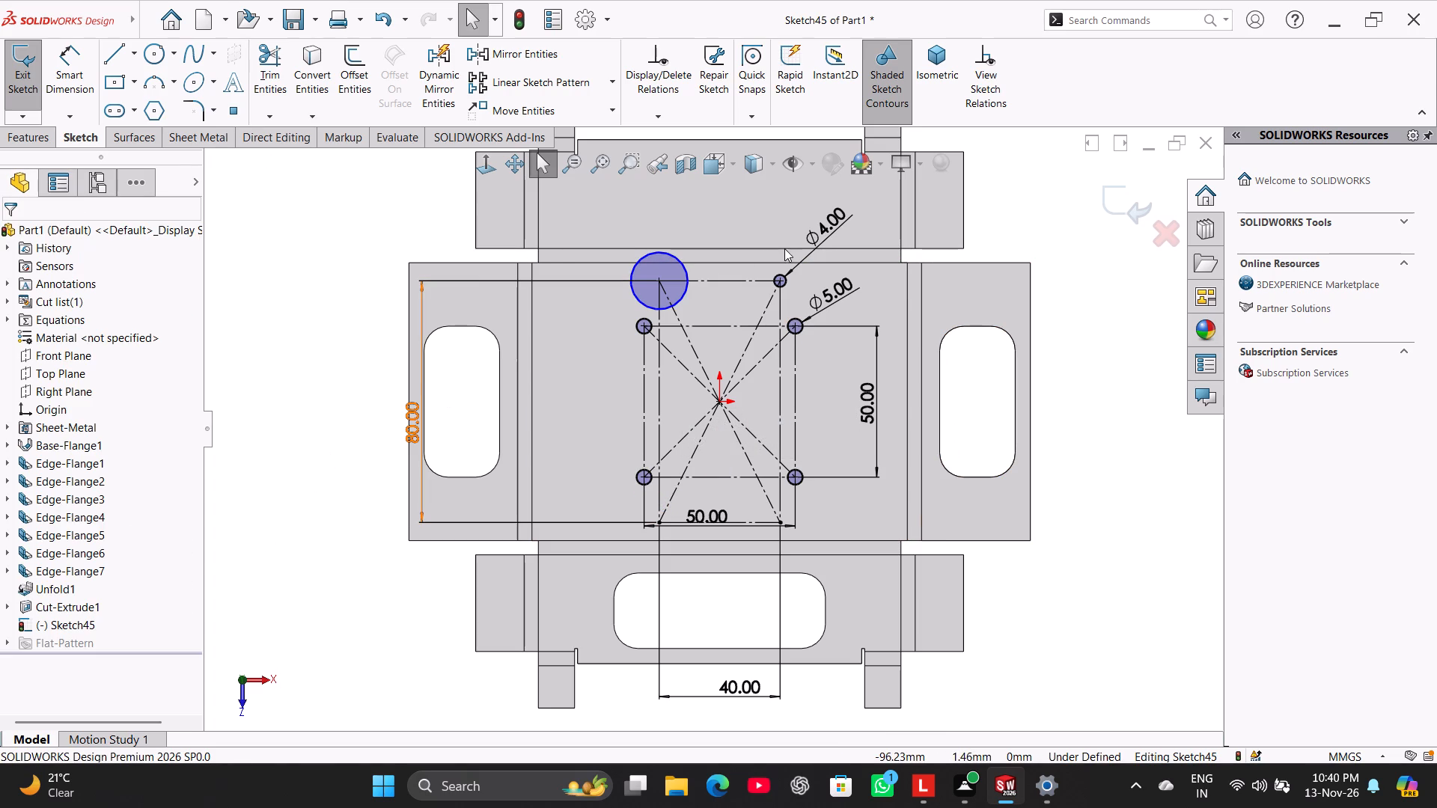
Sketch circles on the two lower corners of the 40 × 80 mm rectangle, the lower-right one about 13 mm in diameter.
{"action": "left_click", "coordinate": [158, 55]}
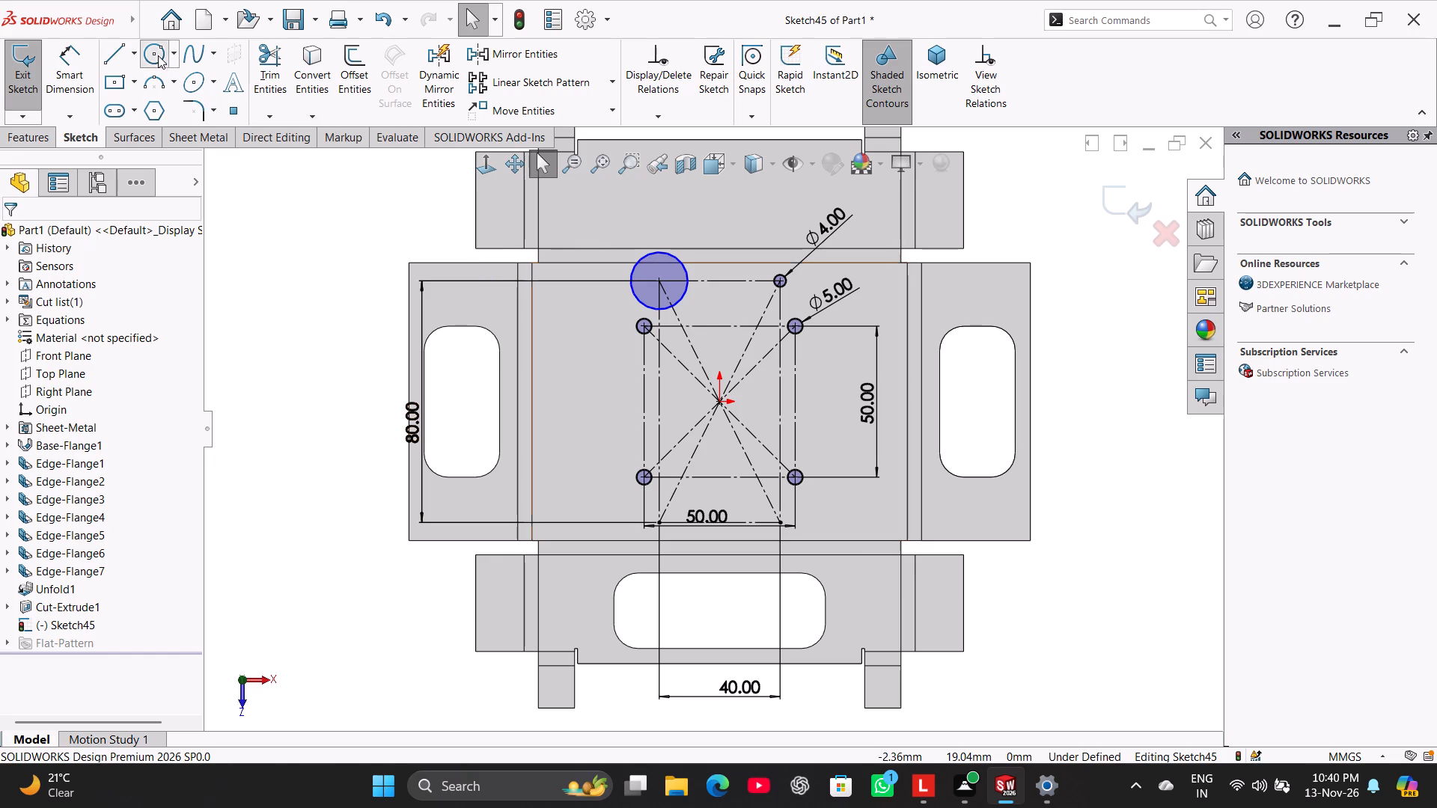
{"action": "left_click", "coordinate": [662, 521]}
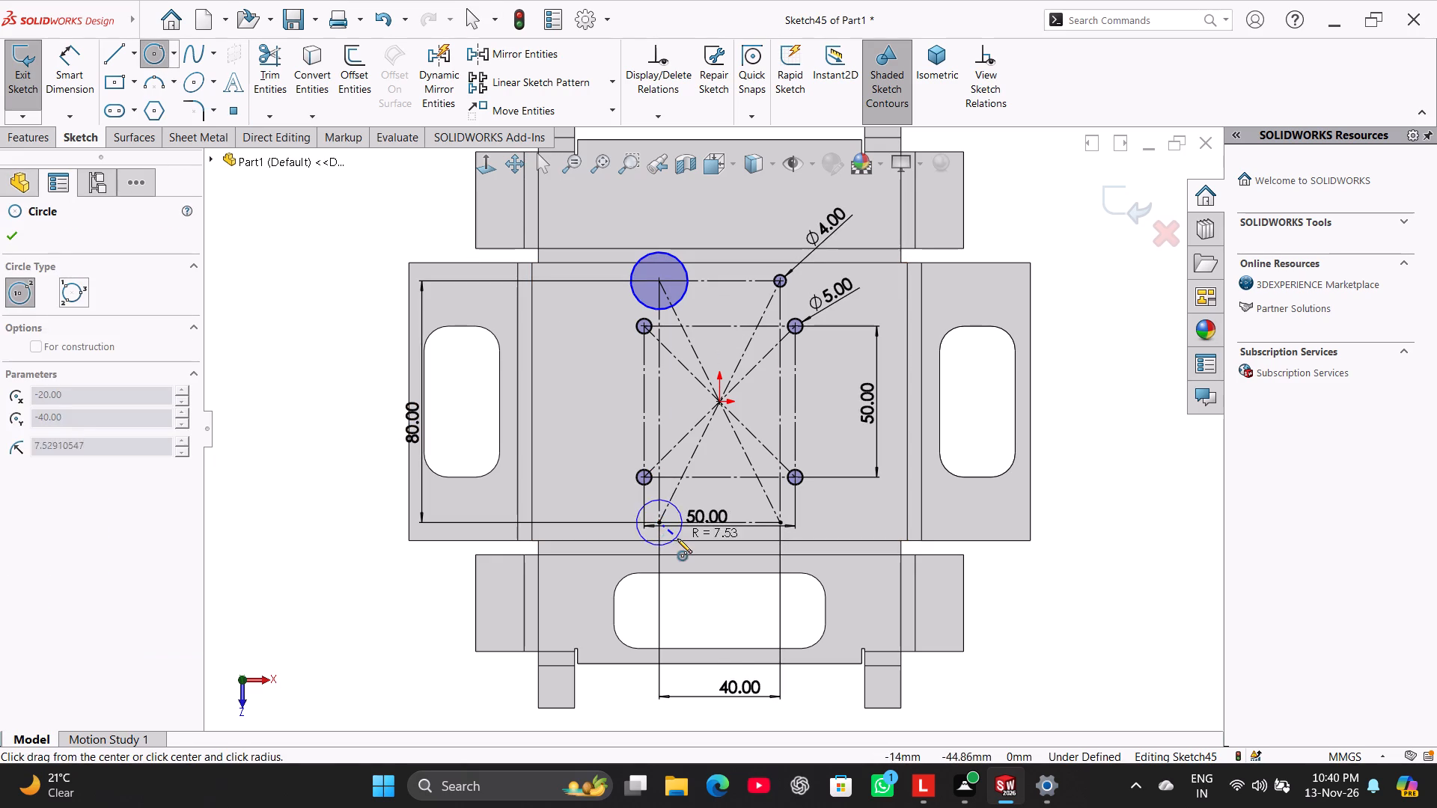
{"action": "left_click", "coordinate": [677, 539]}
{"action": "left_click", "coordinate": [779, 524]}
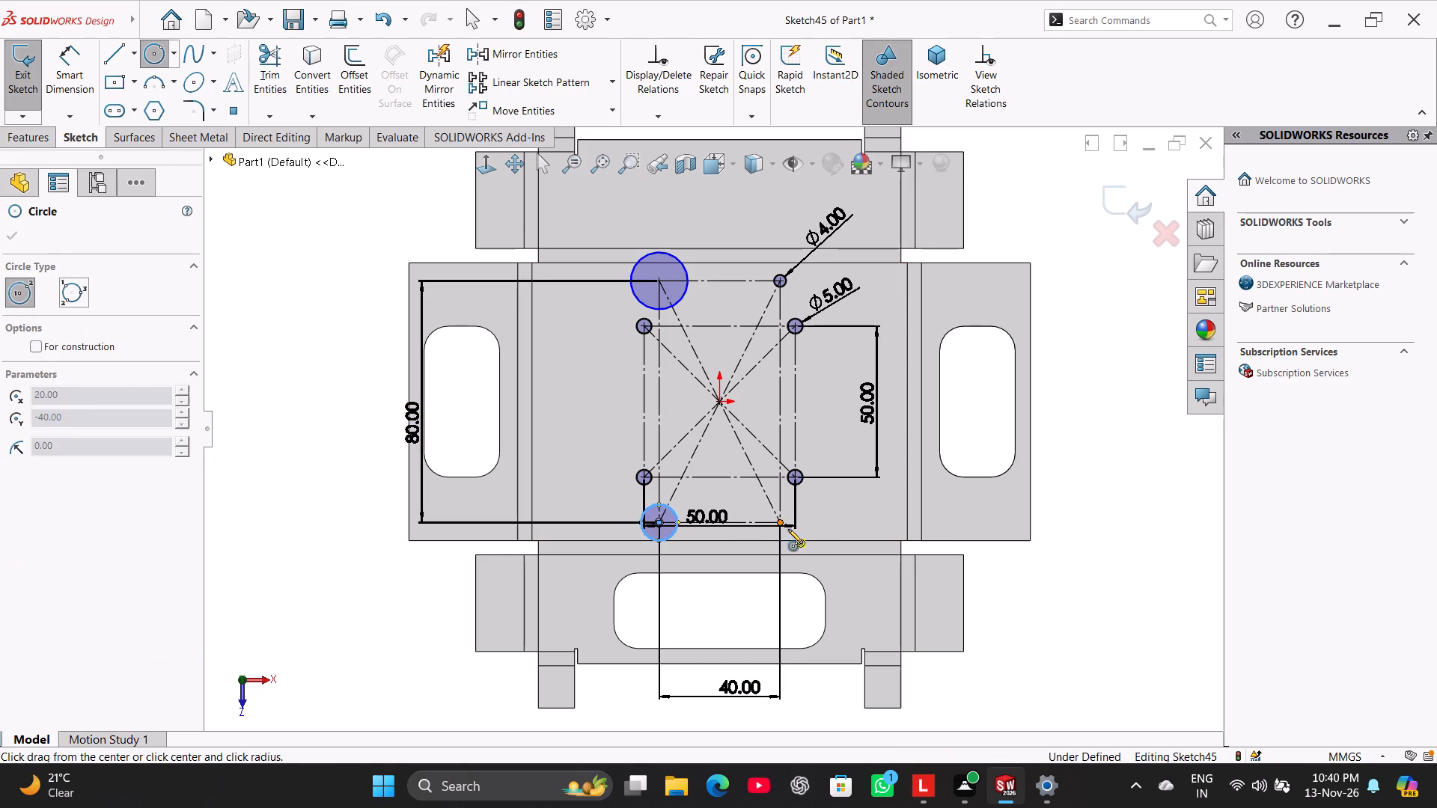
{"action": "left_click", "coordinate": [793, 536]}
{"action": "right_click", "coordinate": [317, 280]}
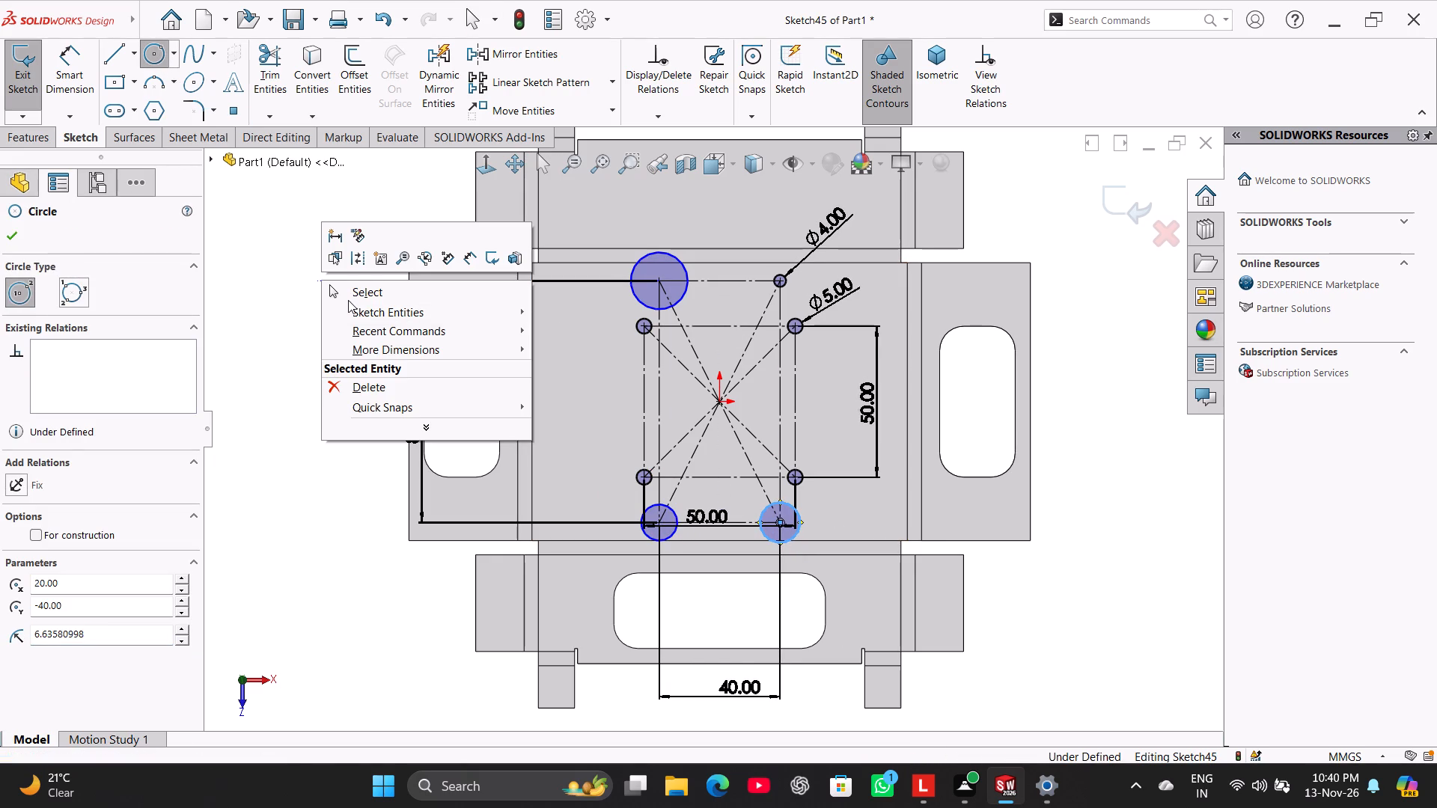
{"action": "left_click", "coordinate": [344, 286]}
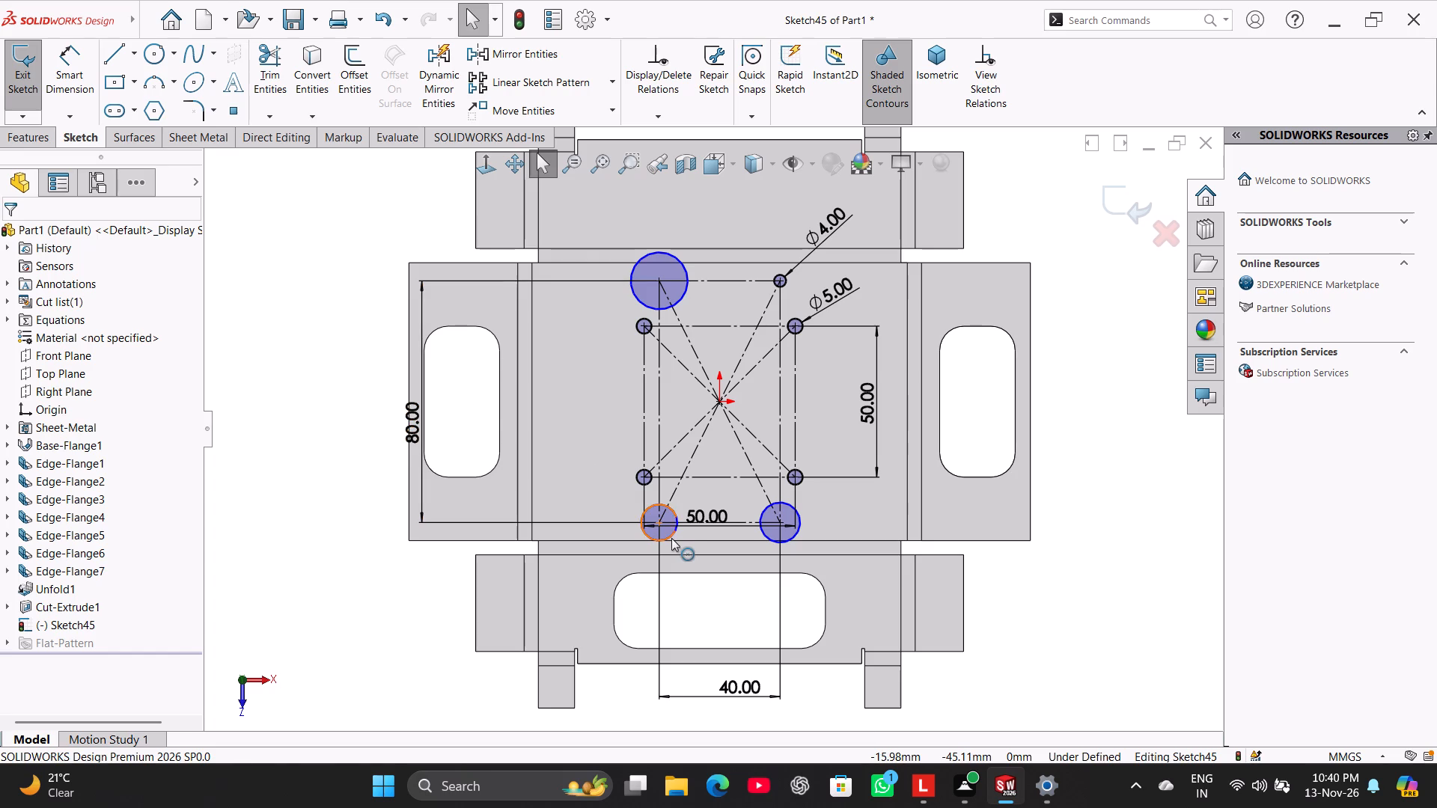
Make the three undimensioned circles on the 40 × 80 mm rectangle's corners equal to the 4 mm circle.
{"action": "left_click", "coordinate": [671, 538], "text": "ctrl"}
{"action": "left_click", "coordinate": [771, 540], "text": "ctrl"}
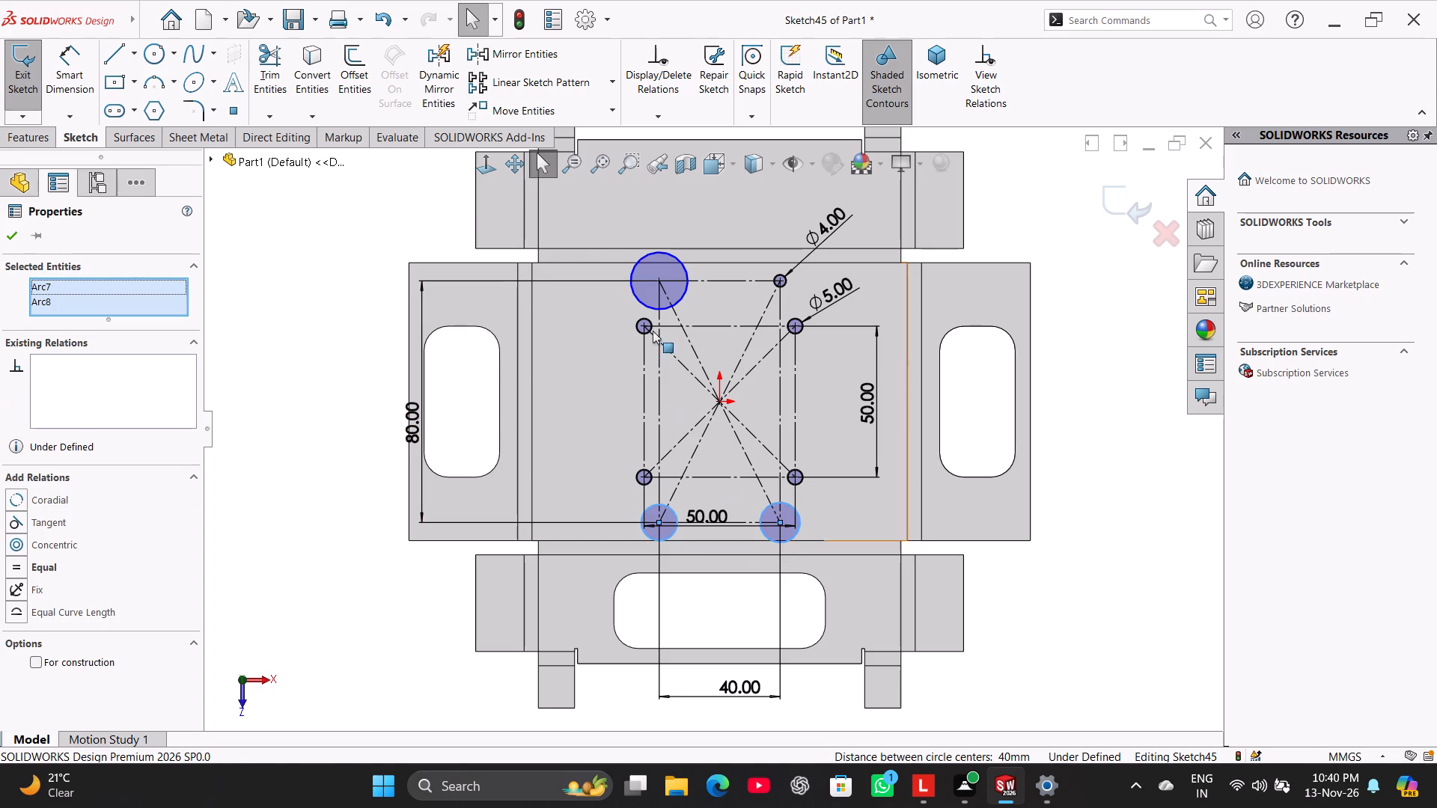
{"action": "left_click", "coordinate": [668, 307], "text": "ctrl"}
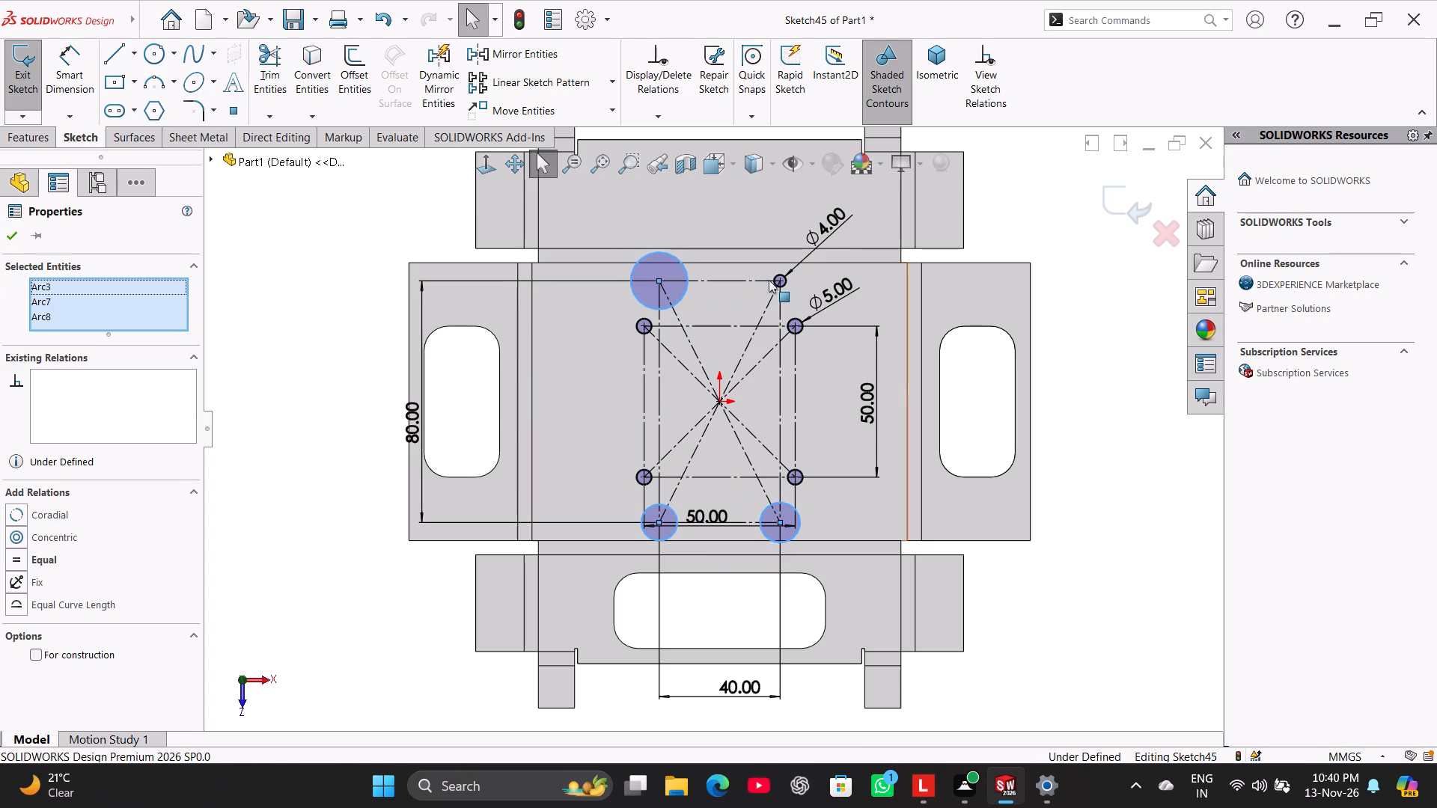
{"action": "left_click", "coordinate": [784, 286], "text": "ctrl"}
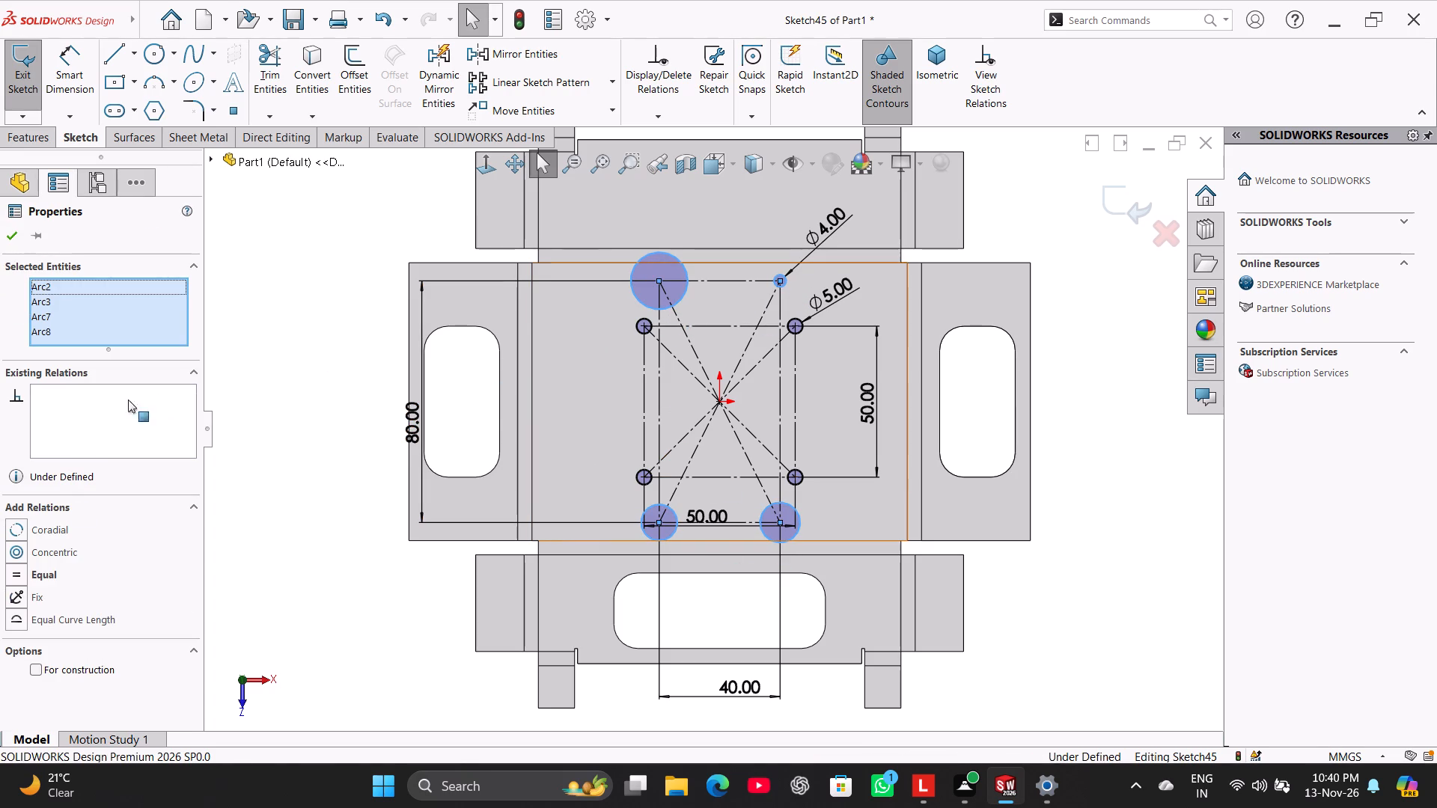
{"action": "left_click", "coordinate": [38, 577]}
{"action": "left_click", "coordinate": [346, 439]}
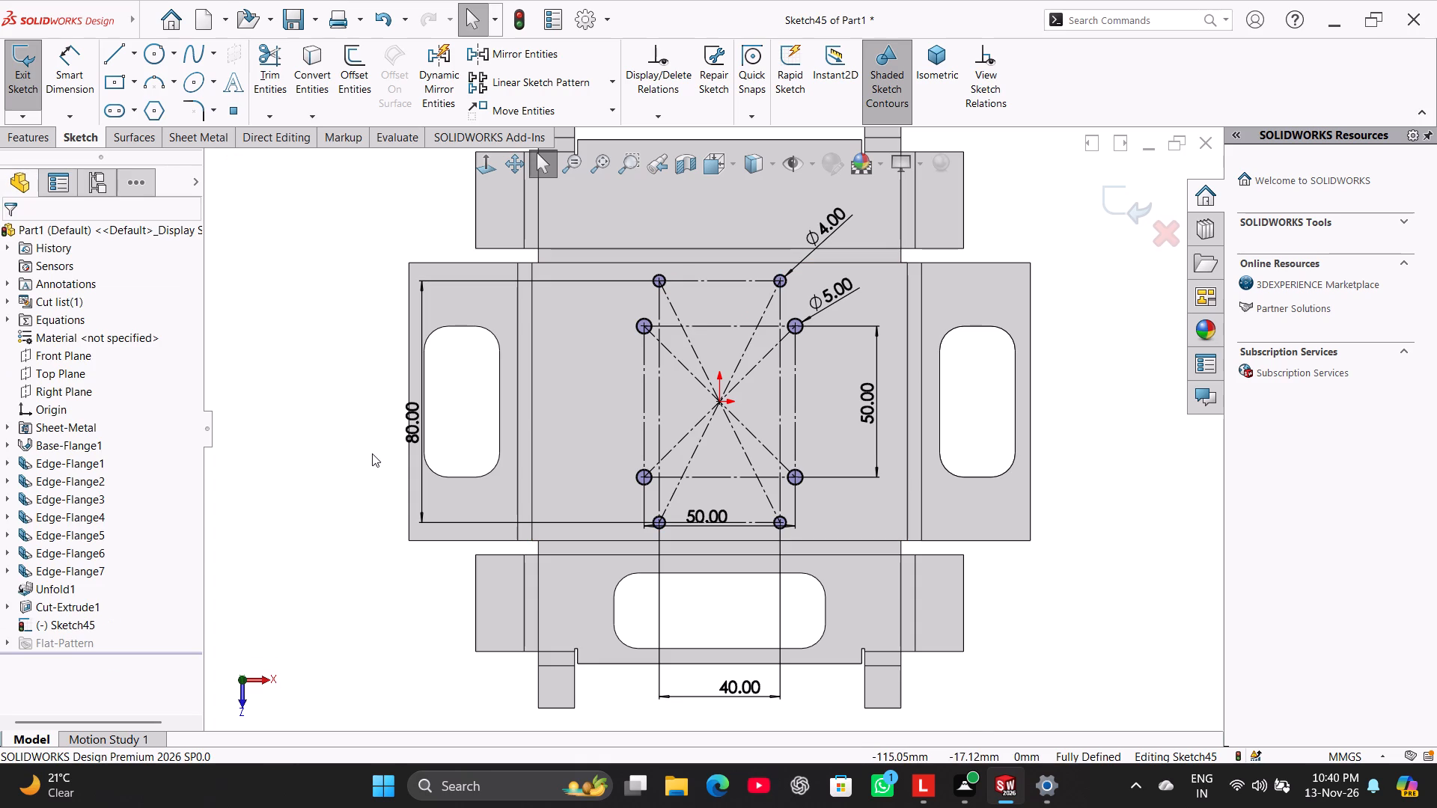
Sketch a third center rectangle from the origin, about 108 mm wide and 80 mm high.
{"action": "left_click", "coordinate": [119, 83]}
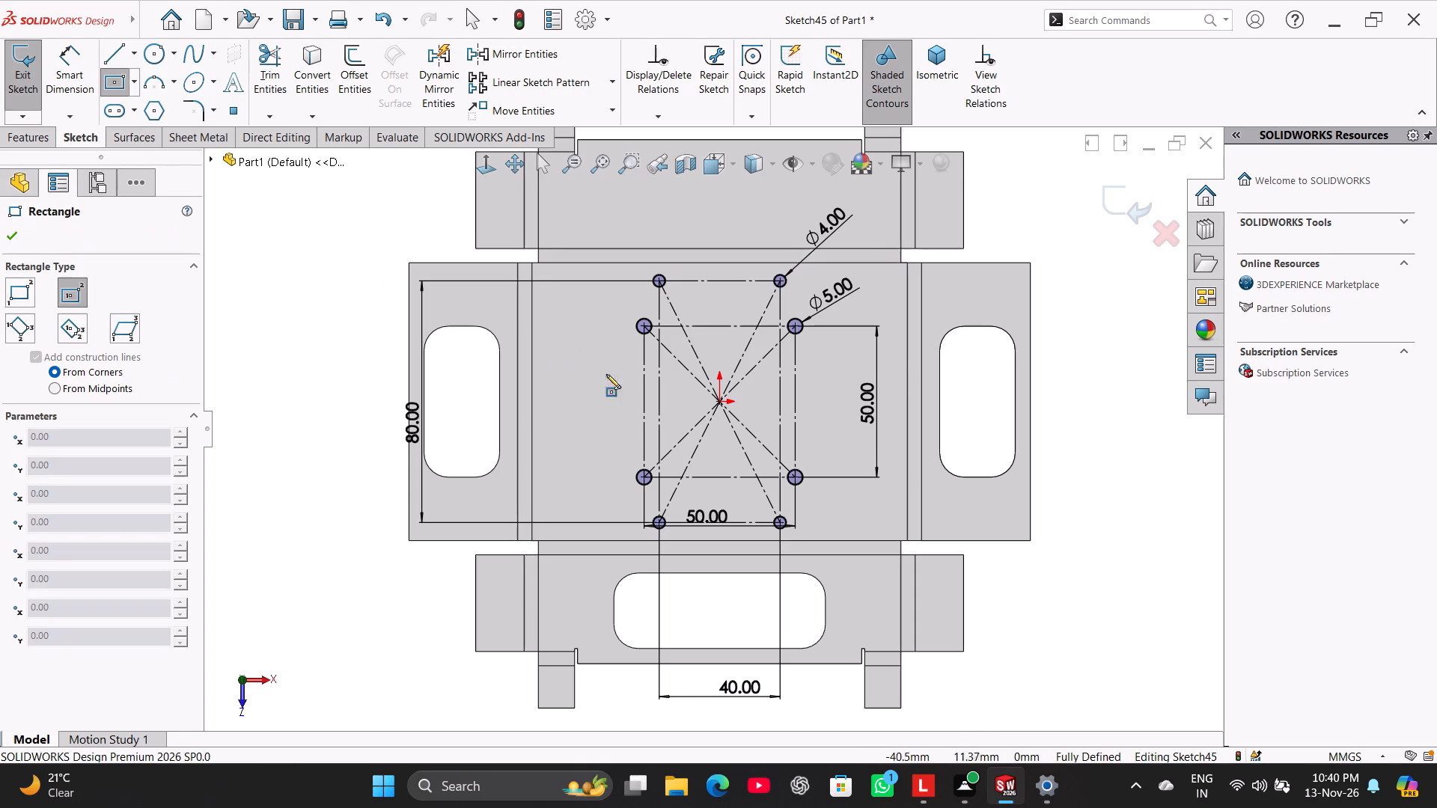
{"action": "left_click", "coordinate": [717, 405]}
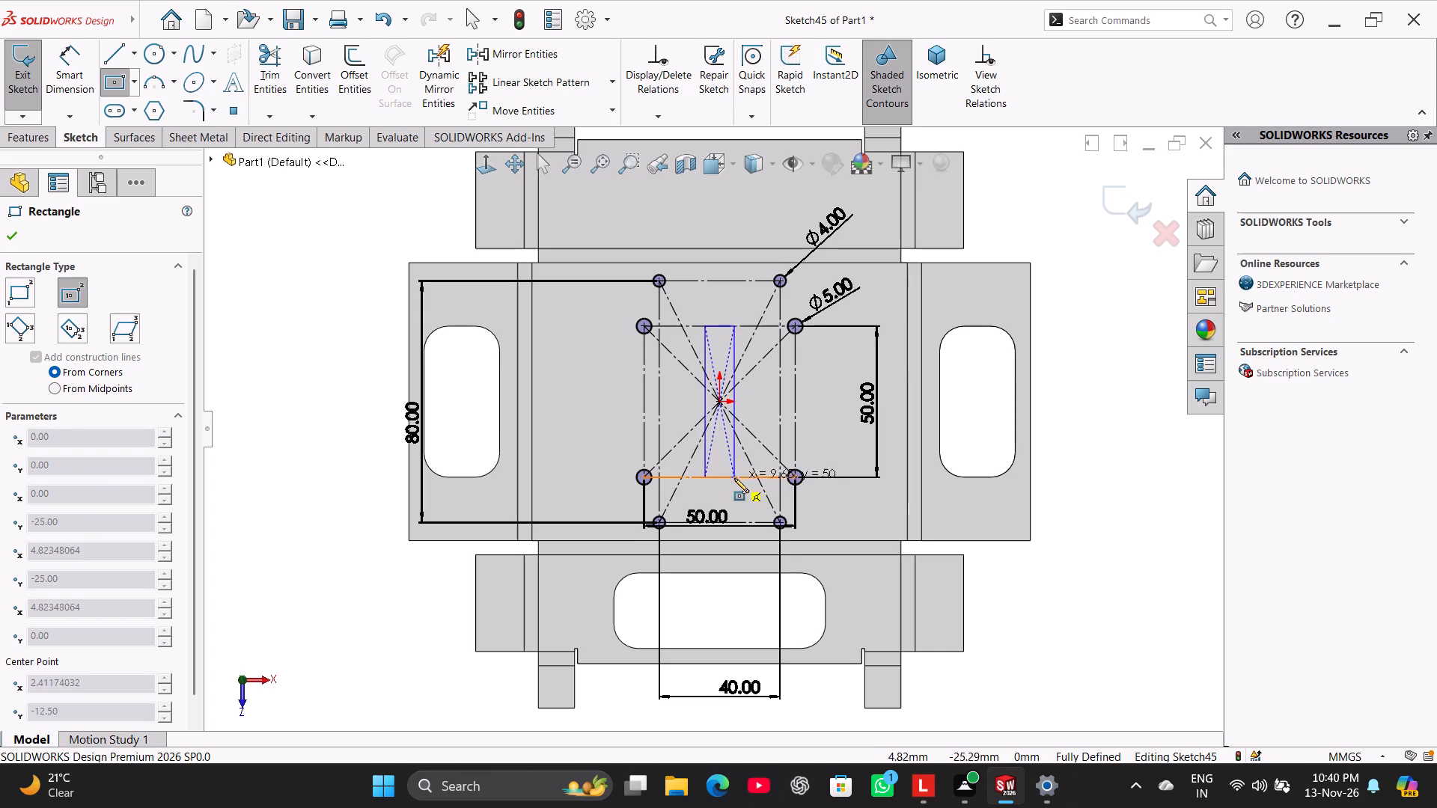
{"action": "left_click", "coordinate": [883, 521]}
Dimension the third center rectangle to 77 mm high and 108 mm wide.
{"action": "left_click", "coordinate": [56, 75]}
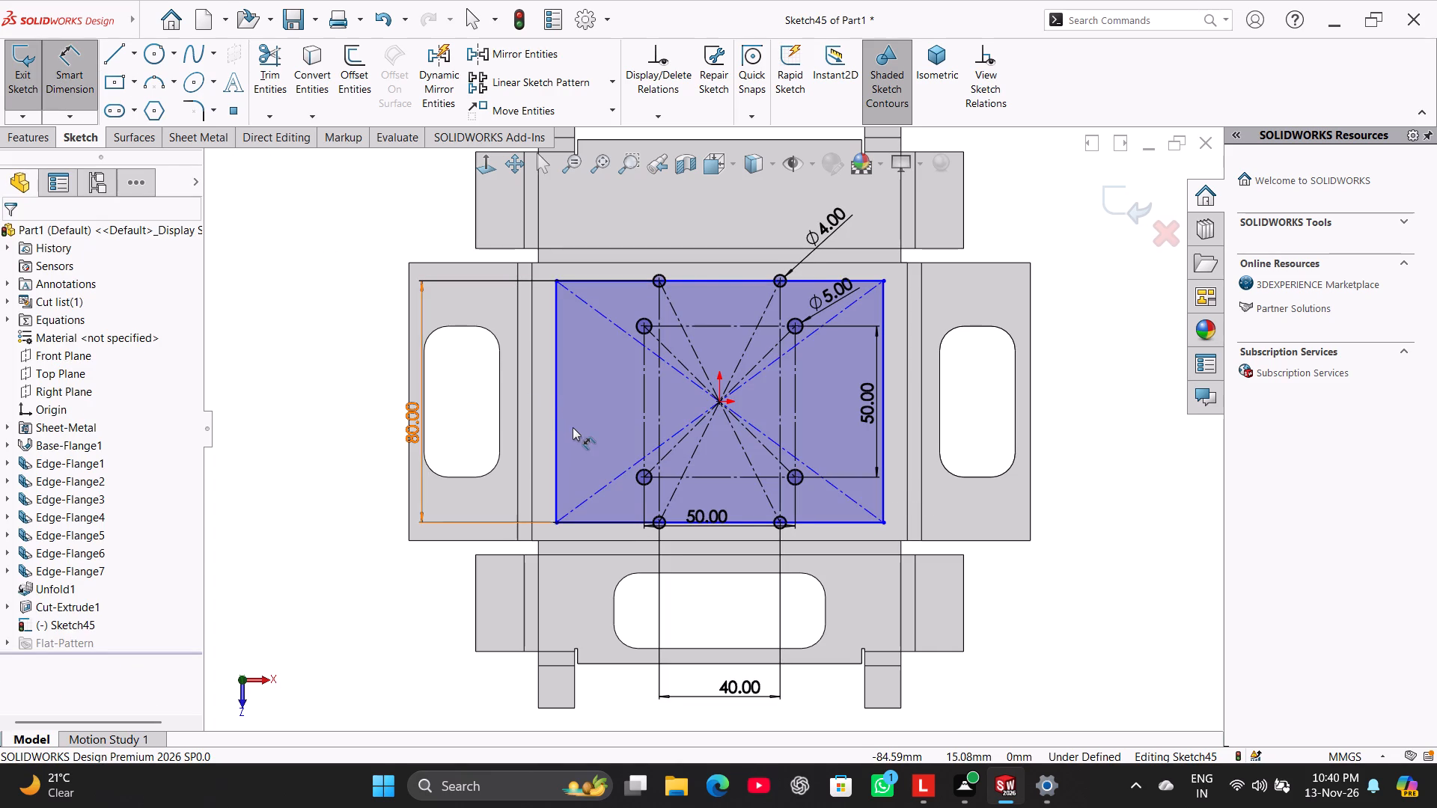
{"action": "left_click", "coordinate": [556, 423]}
{"action": "left_click", "coordinate": [514, 432]}
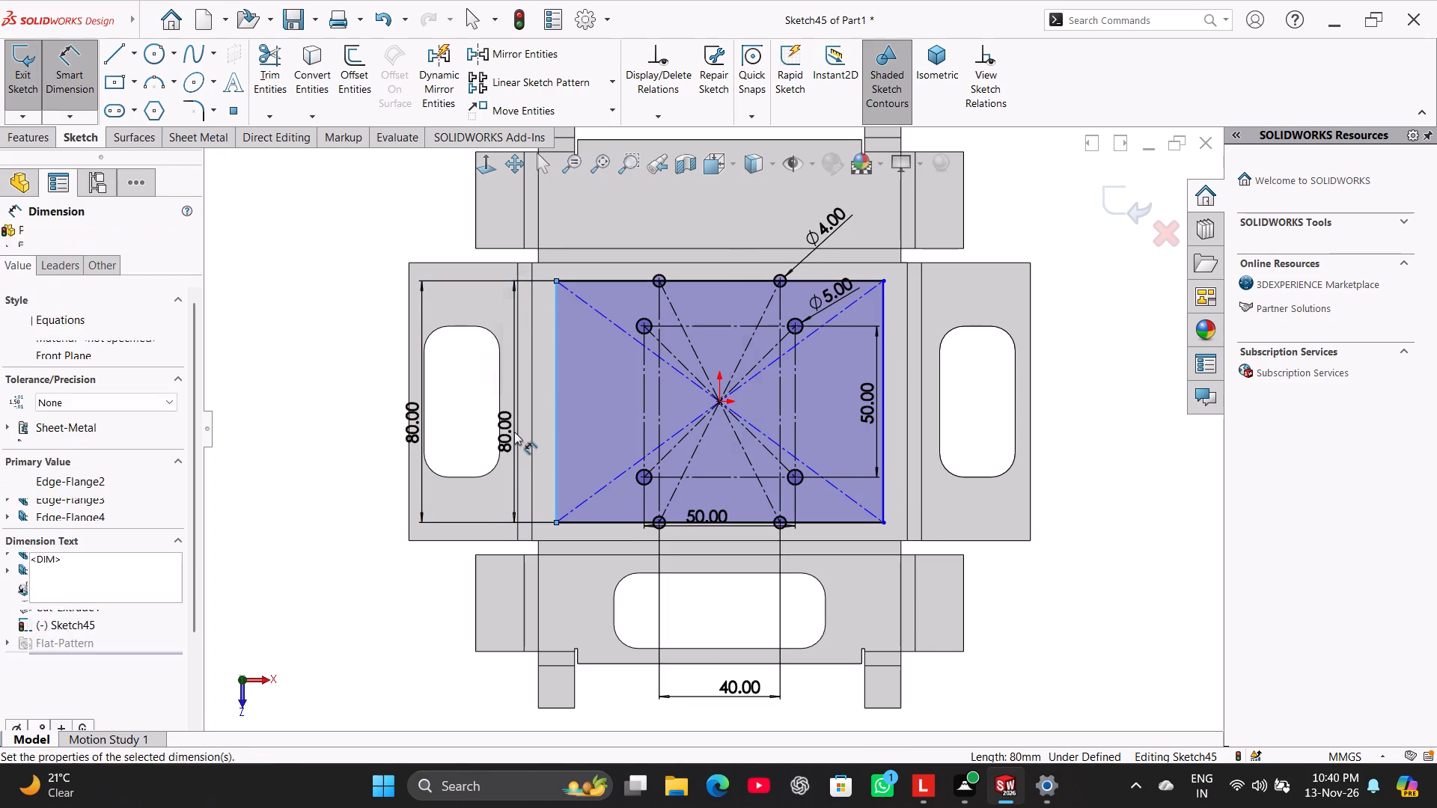
{"action": "type", "text": "77"}
{"action": "key", "text": "Return"}
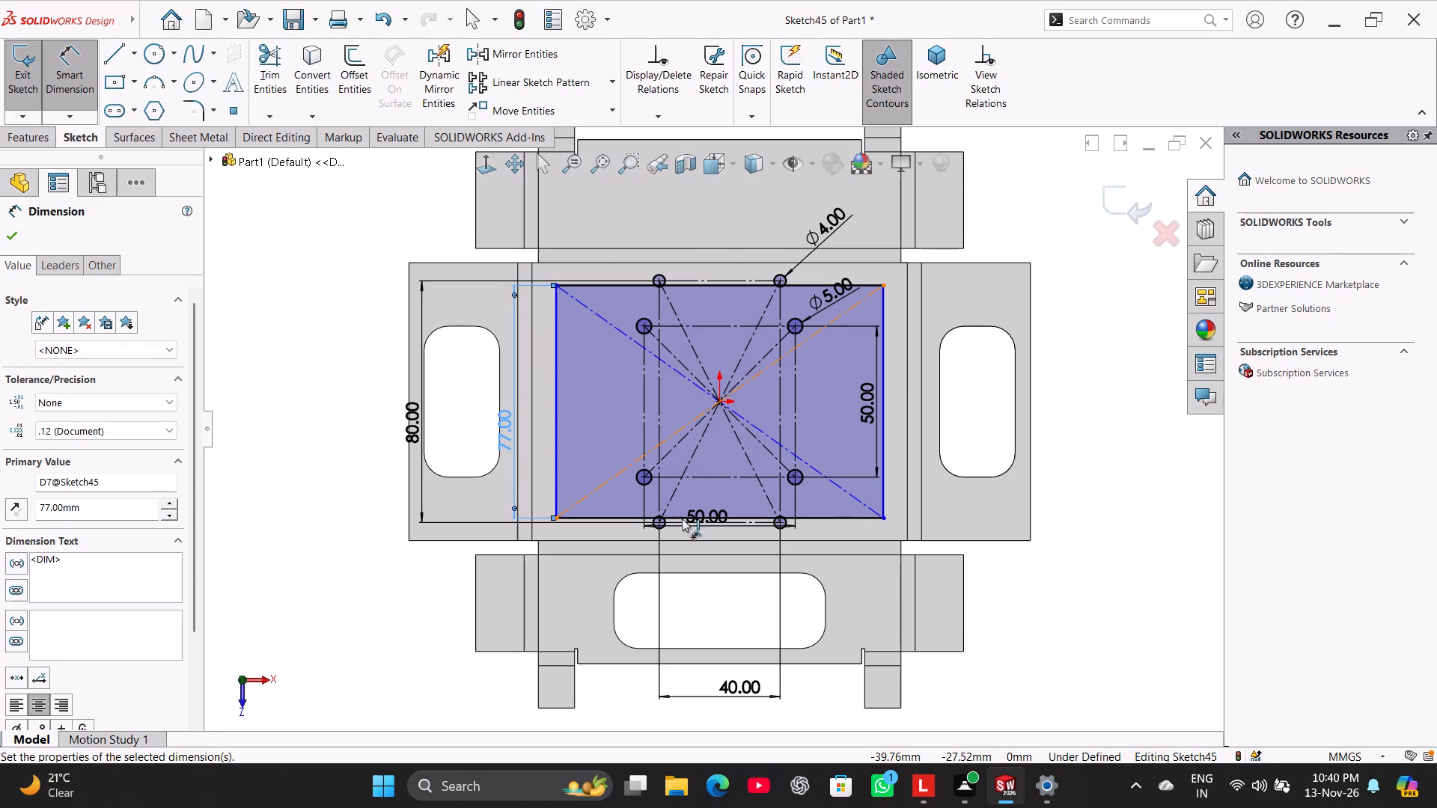
{"action": "left_click", "coordinate": [883, 492]}
{"action": "left_click", "coordinate": [555, 462]}
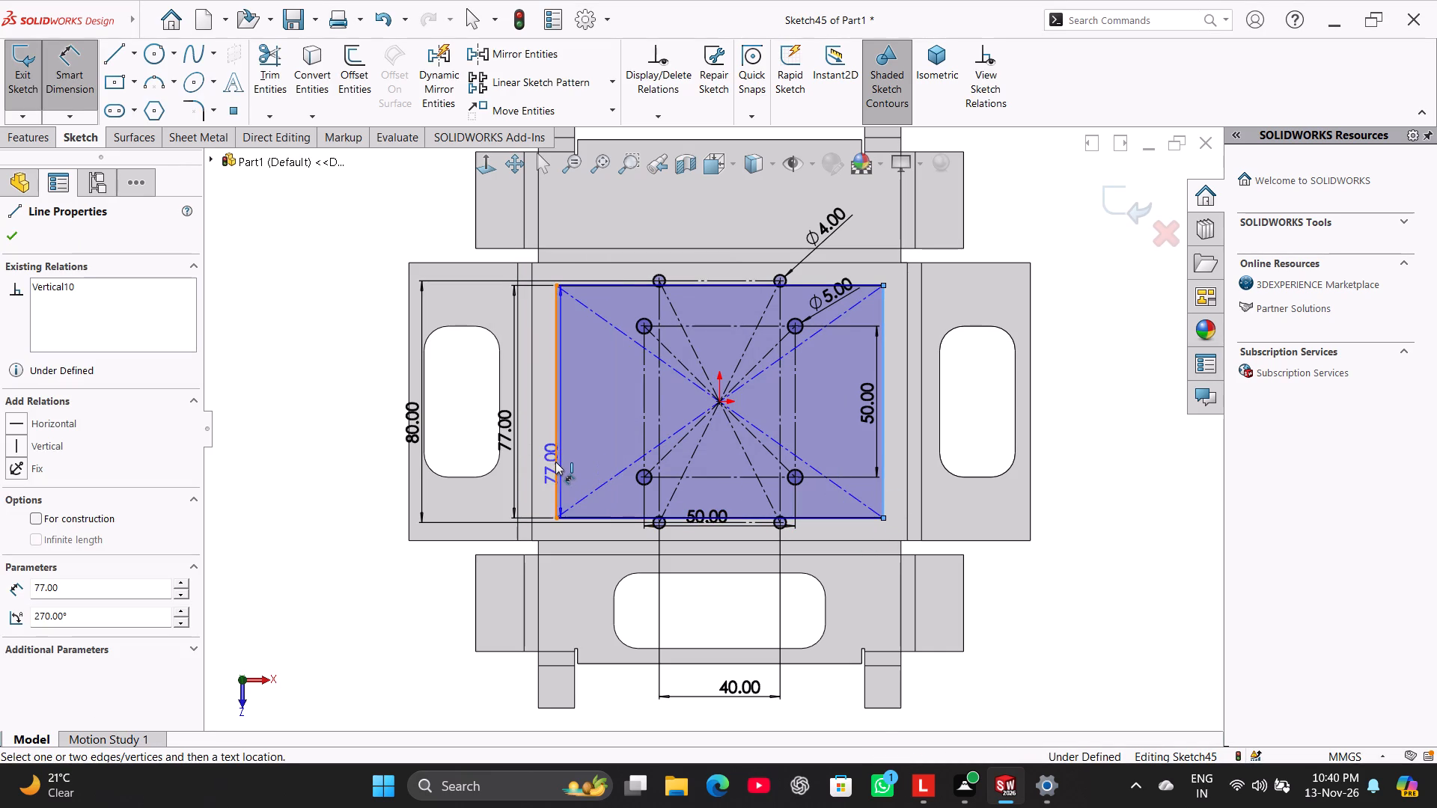
{"action": "left_click", "coordinate": [705, 607]}
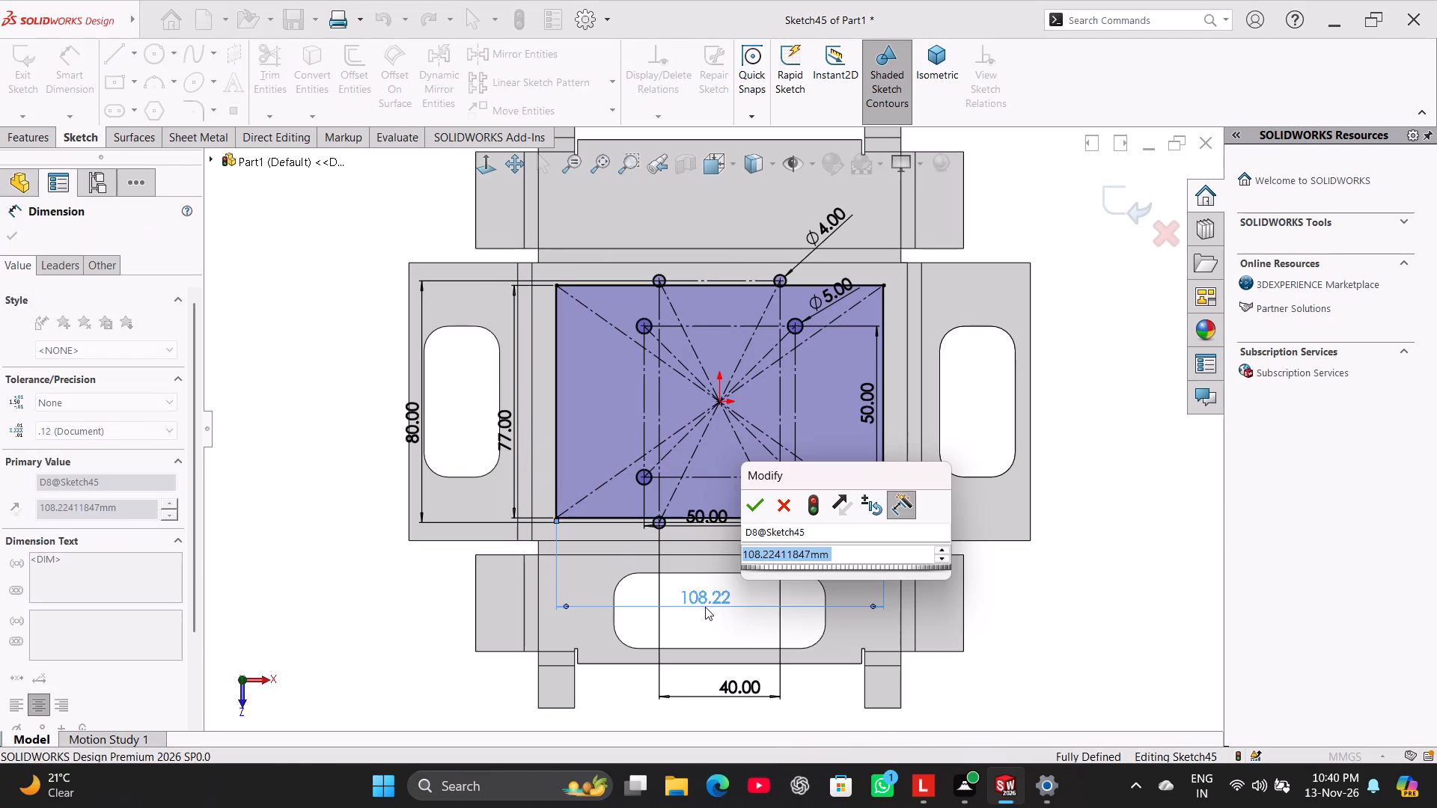
{"action": "type", "text": "108"}
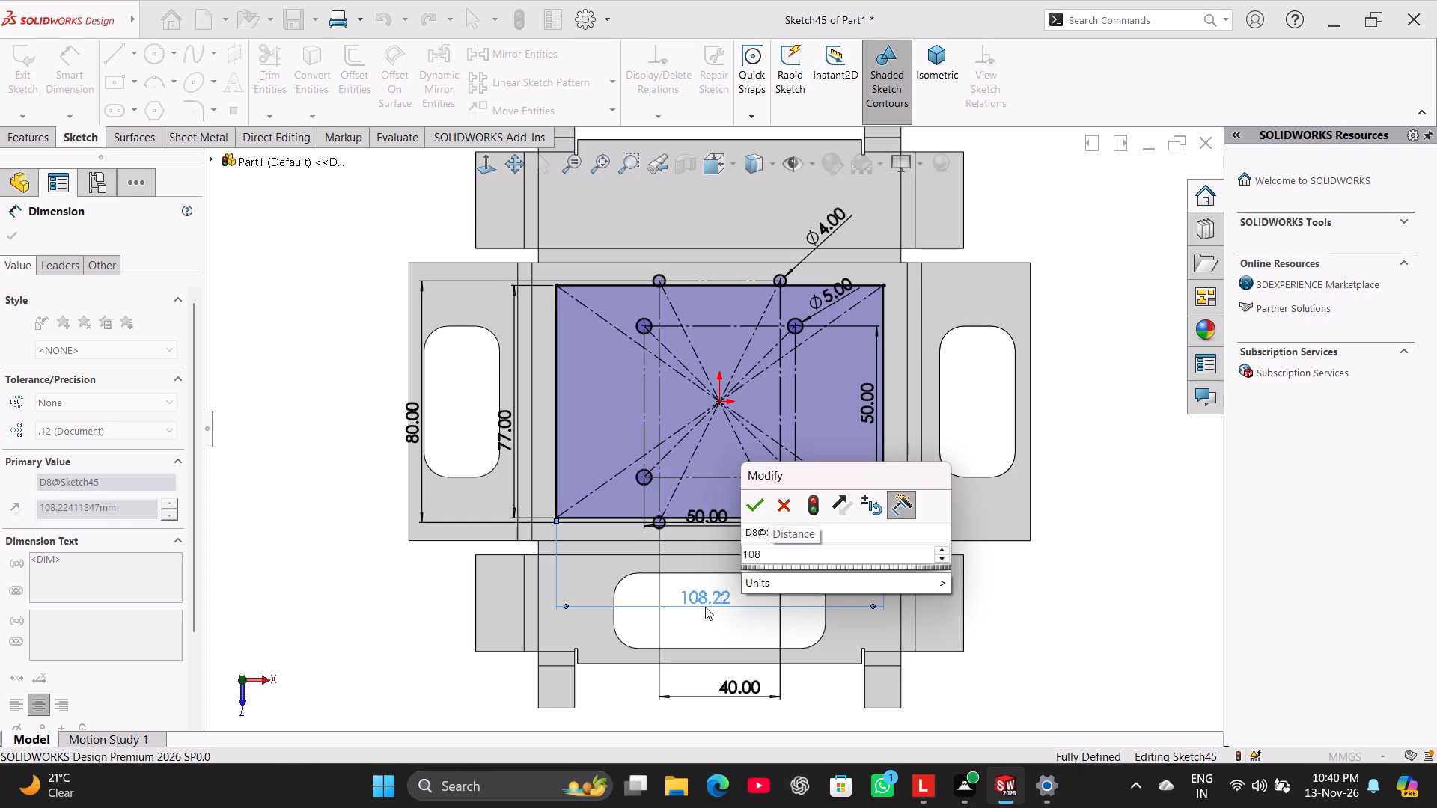
{"action": "key", "text": "Return"}
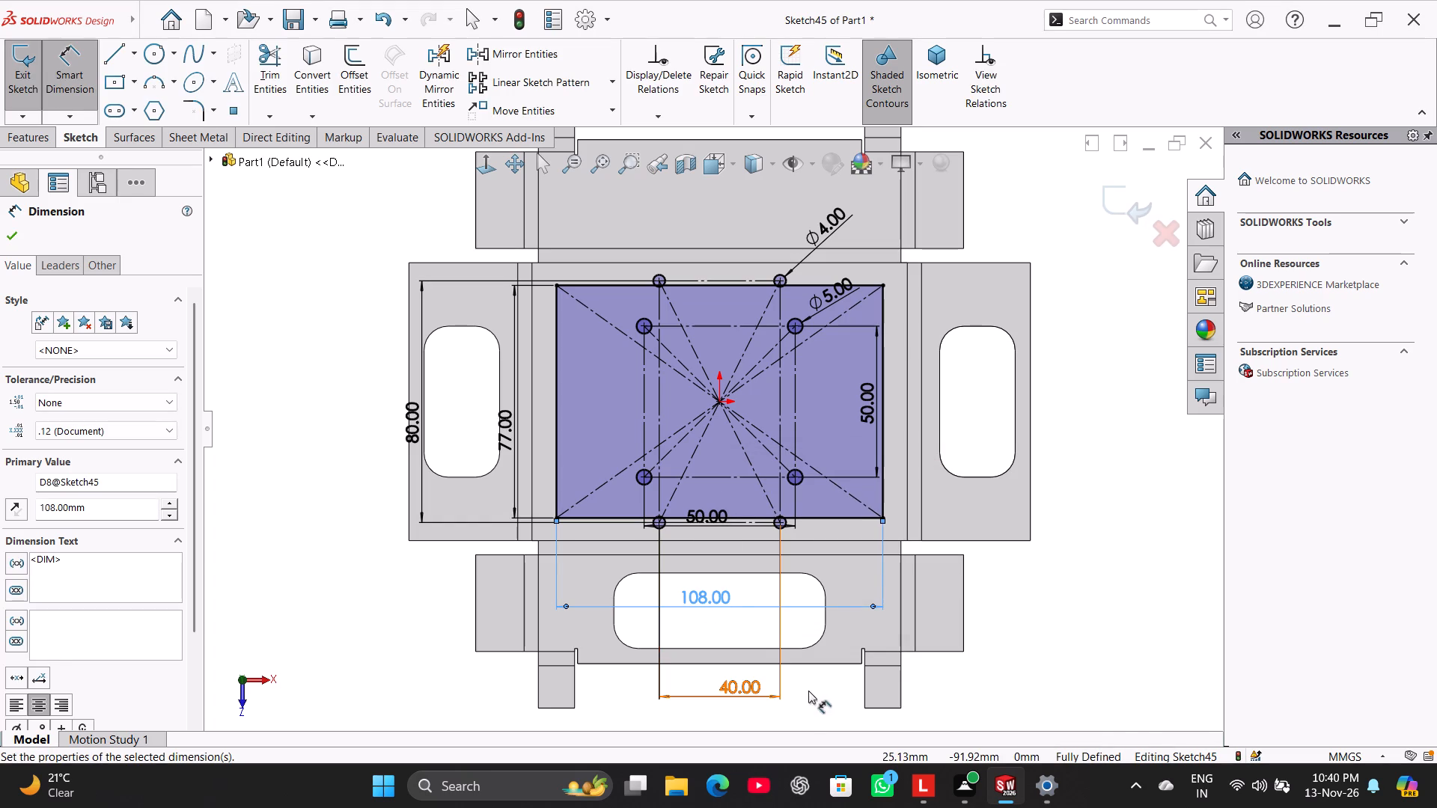
{"action": "right_click", "coordinate": [1123, 353]}
{"action": "left_click", "coordinate": [1163, 408]}
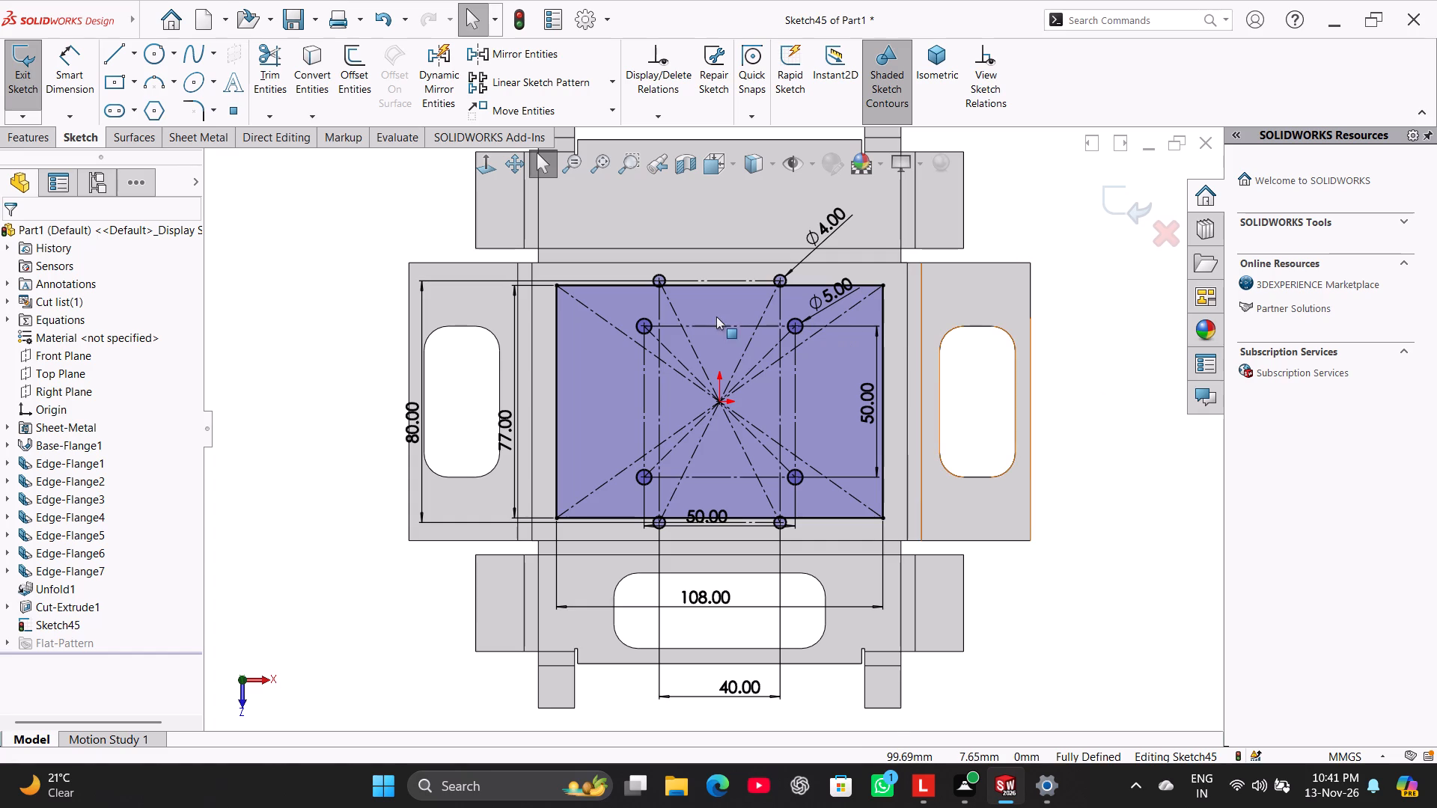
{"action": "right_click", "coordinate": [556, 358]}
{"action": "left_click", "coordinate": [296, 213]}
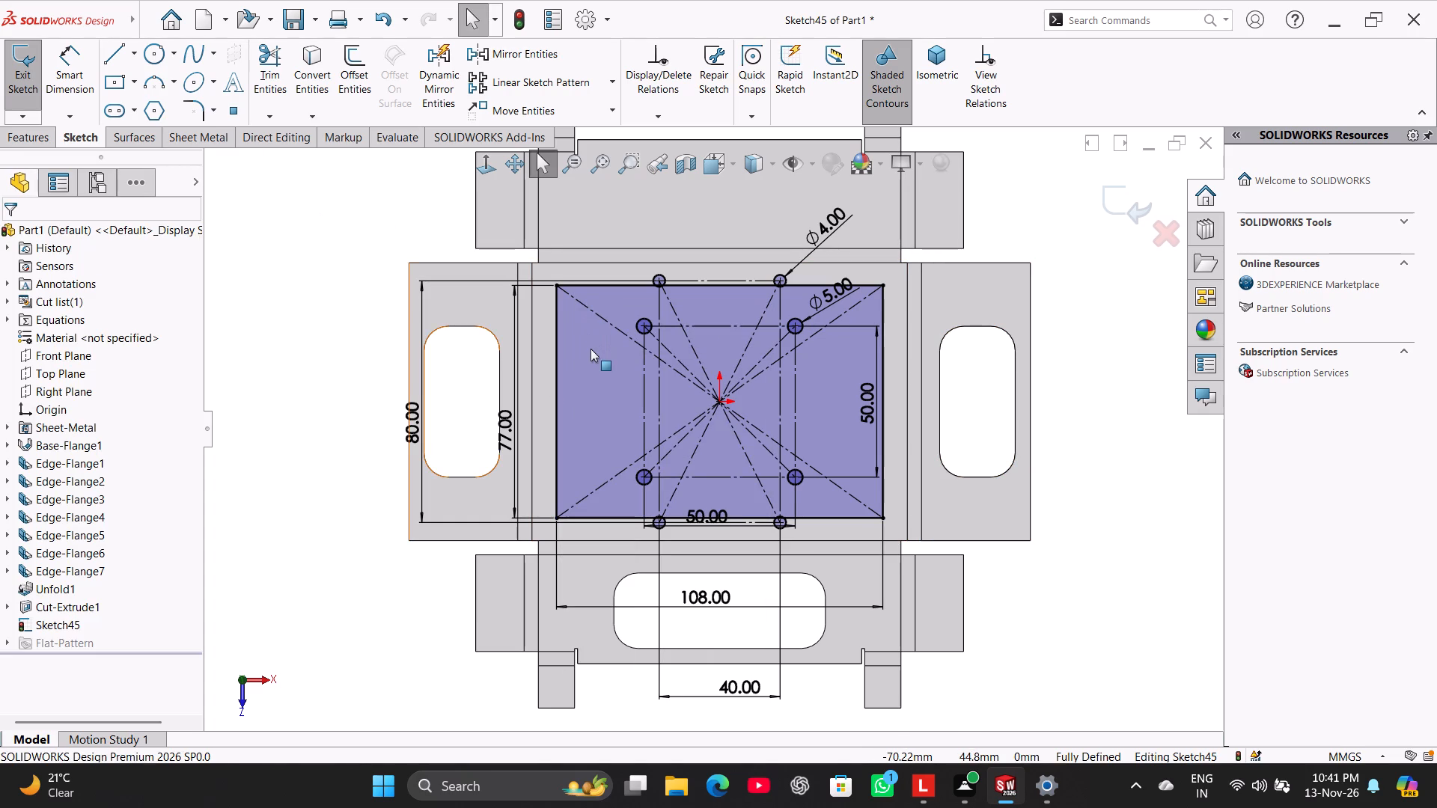
Convert the 108 × 77 mm center rectangle to construction geometry.
{"action": "left_click", "coordinate": [591, 349]}
{"action": "left_click", "coordinate": [656, 302]}
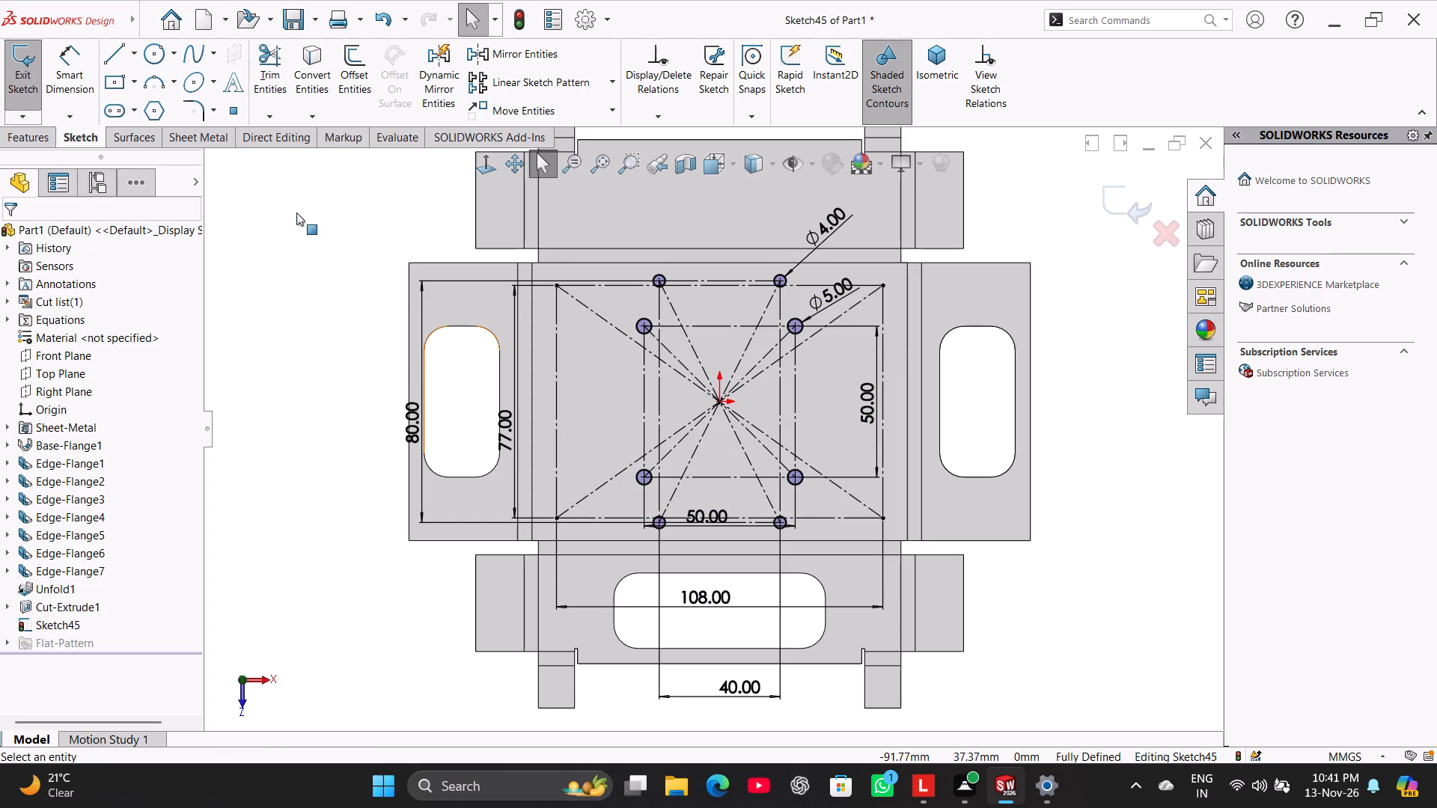
Sketch circles on the four corners of the 108 × 77 mm rectangle, clockwise from upper left about 26, 21, 18 and 15 mm in diameter.
{"action": "left_click", "coordinate": [145, 44]}
{"action": "left_click", "coordinate": [555, 287]}
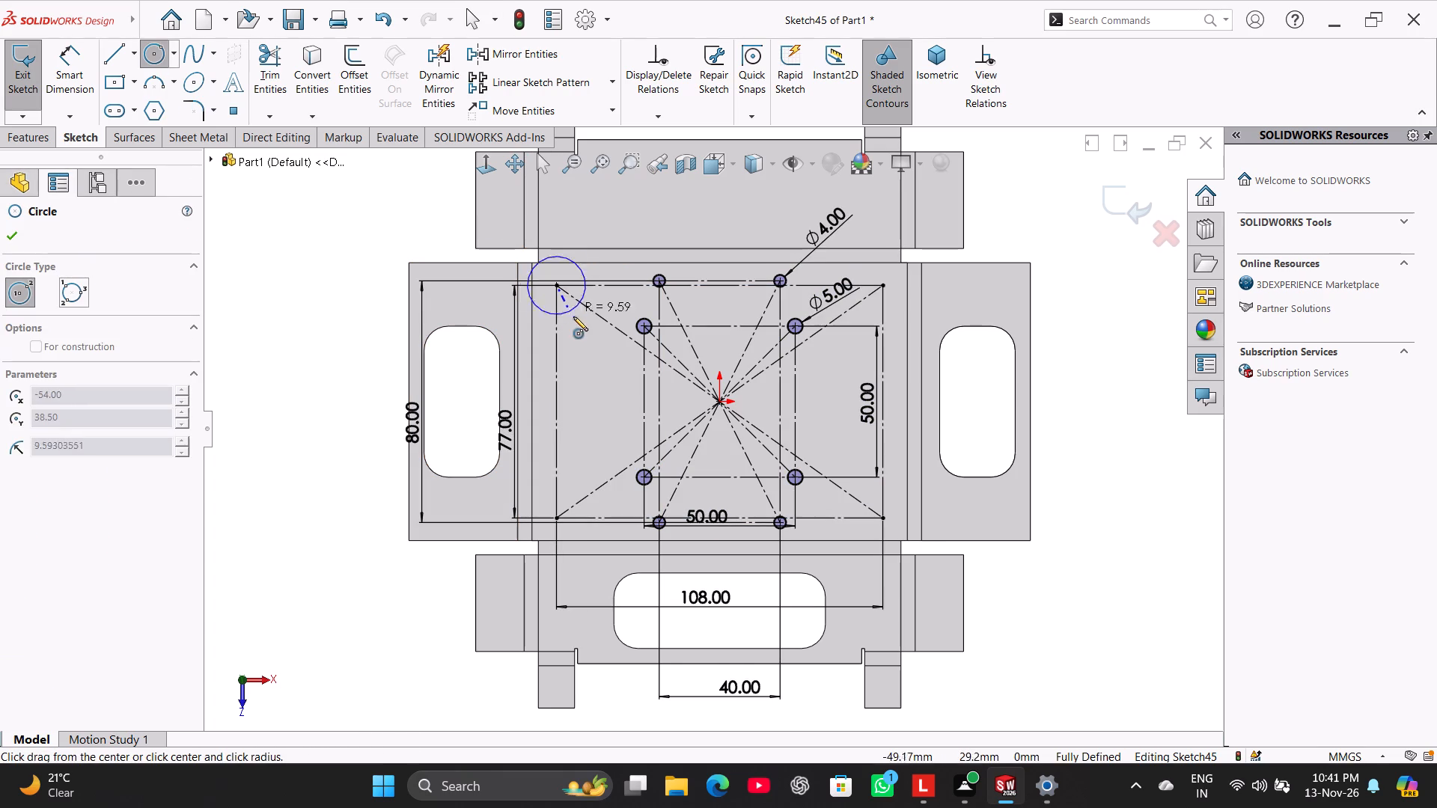
{"action": "left_click", "coordinate": [576, 319]}
{"action": "left_click", "coordinate": [885, 286]}
{"action": "left_click", "coordinate": [900, 311]}
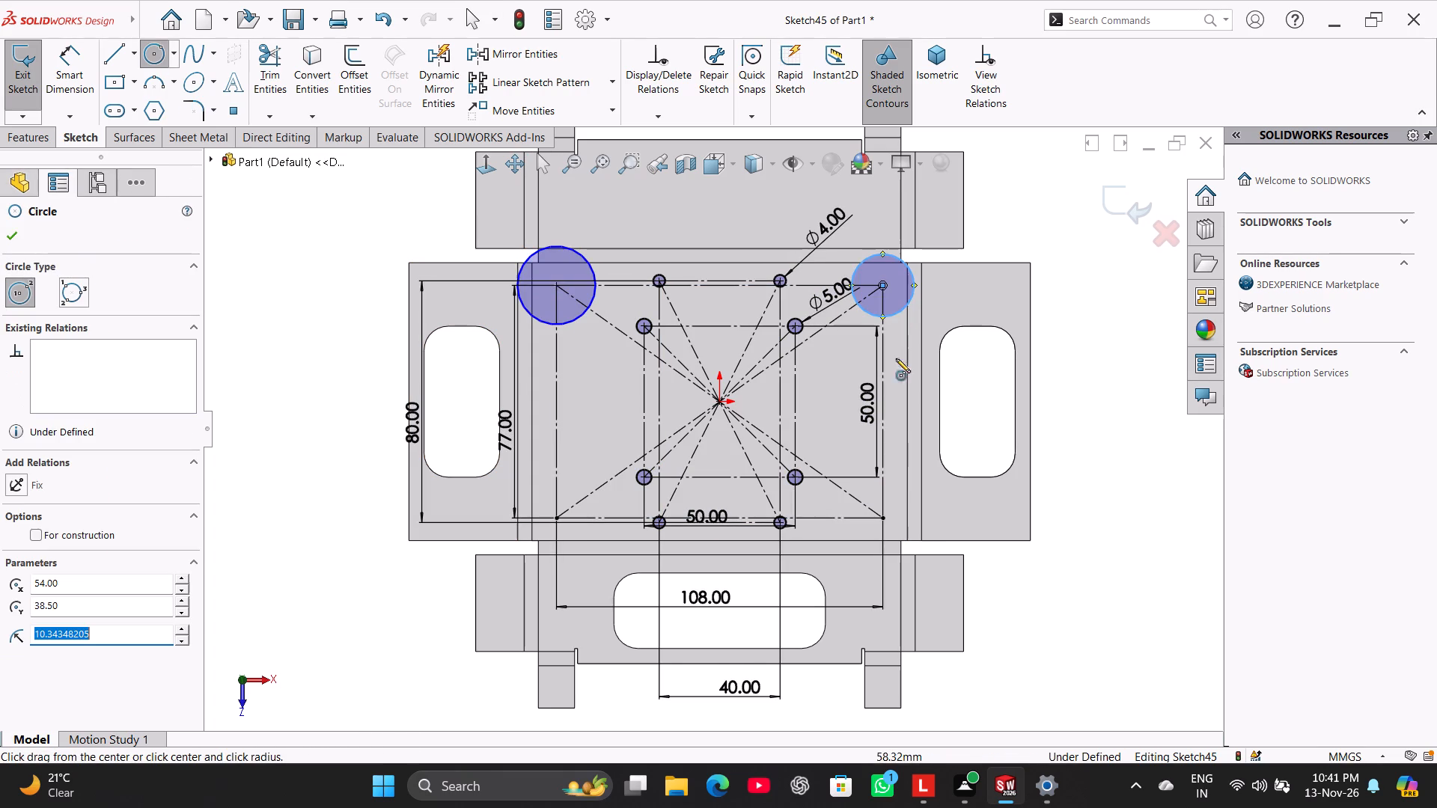
{"action": "left_click", "coordinate": [881, 517]}
{"action": "left_click", "coordinate": [902, 538]}
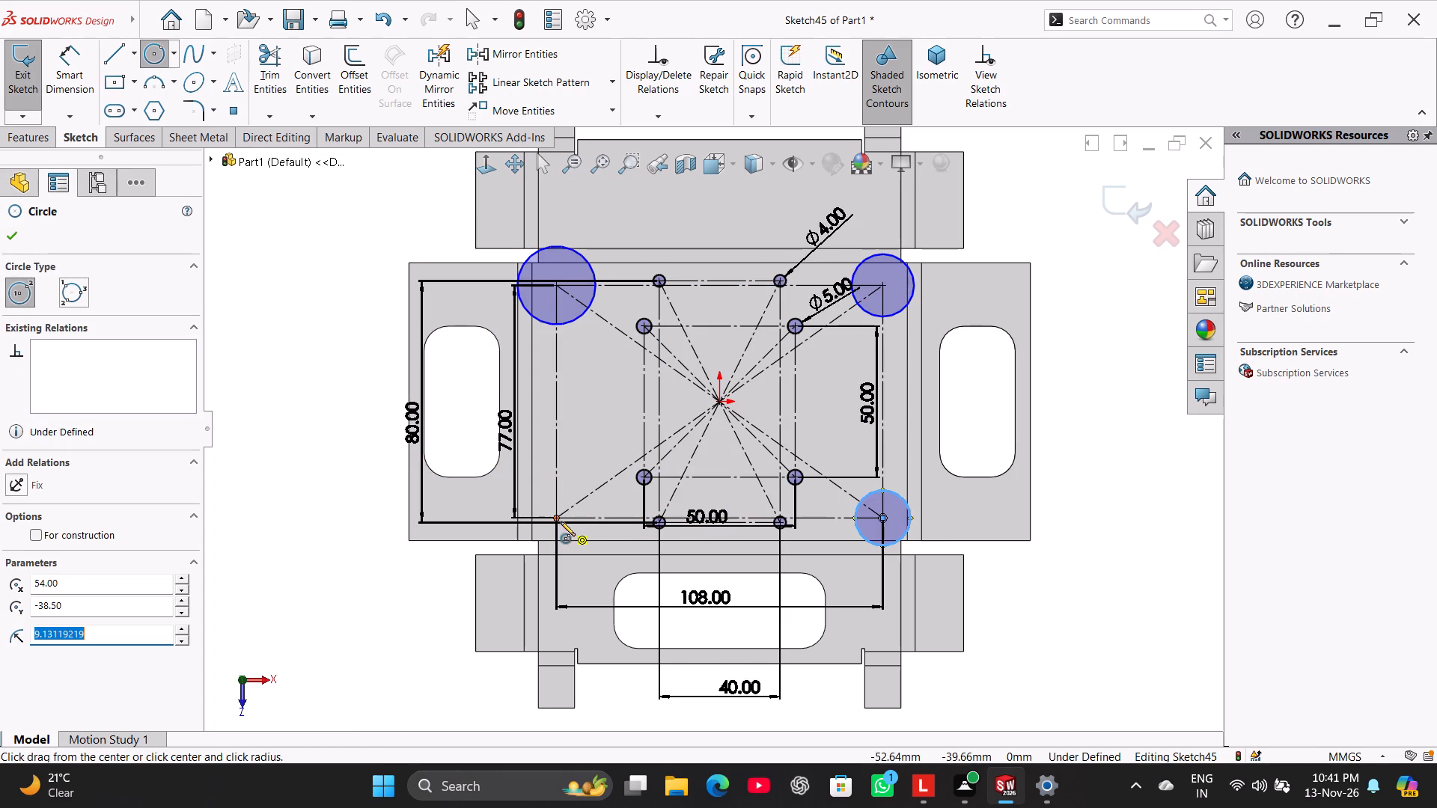
{"action": "left_click", "coordinate": [558, 519]}
{"action": "left_click", "coordinate": [588, 544]}
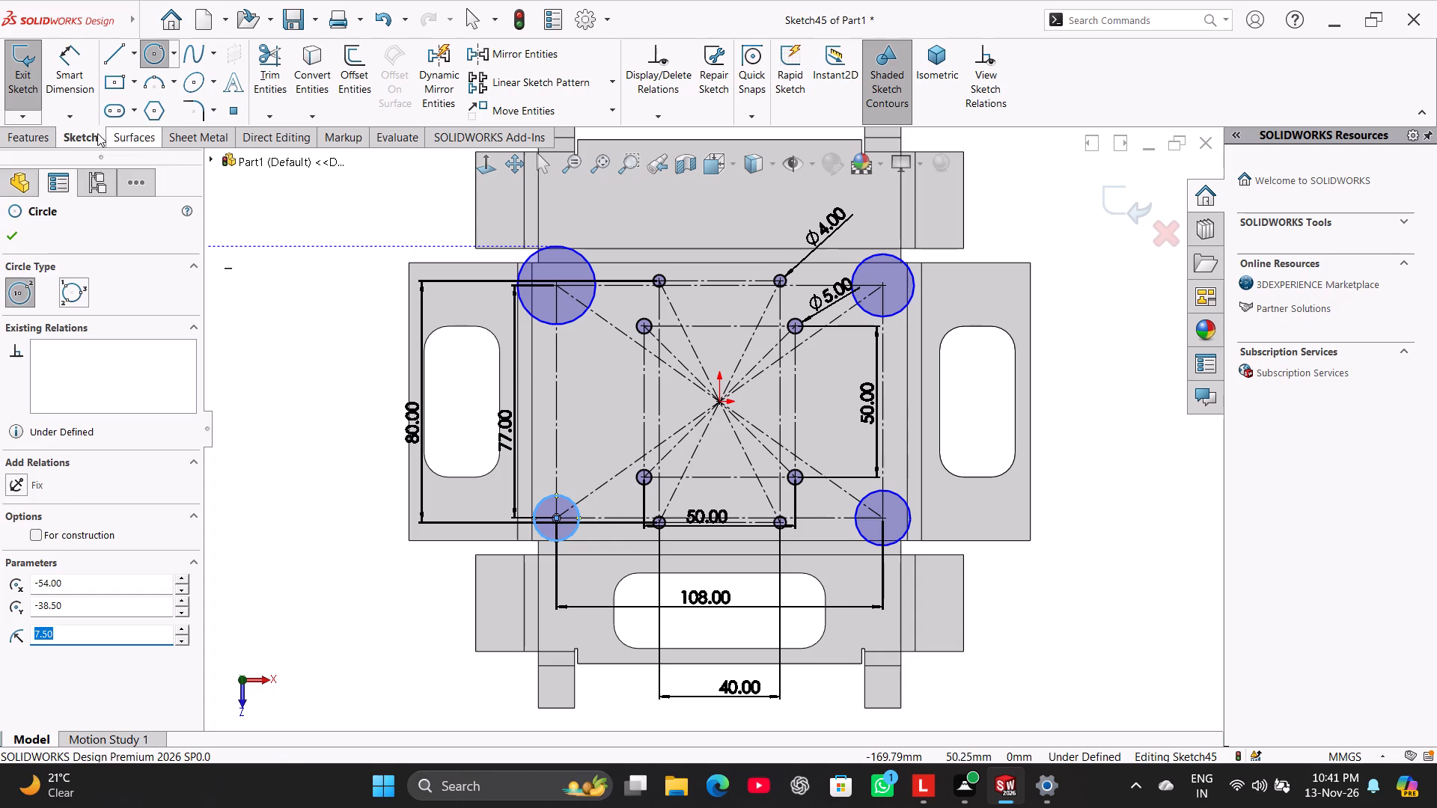
{"action": "left_click", "coordinate": [72, 100]}
{"action": "right_click", "coordinate": [219, 212]}
{"action": "left_click", "coordinate": [280, 261]}
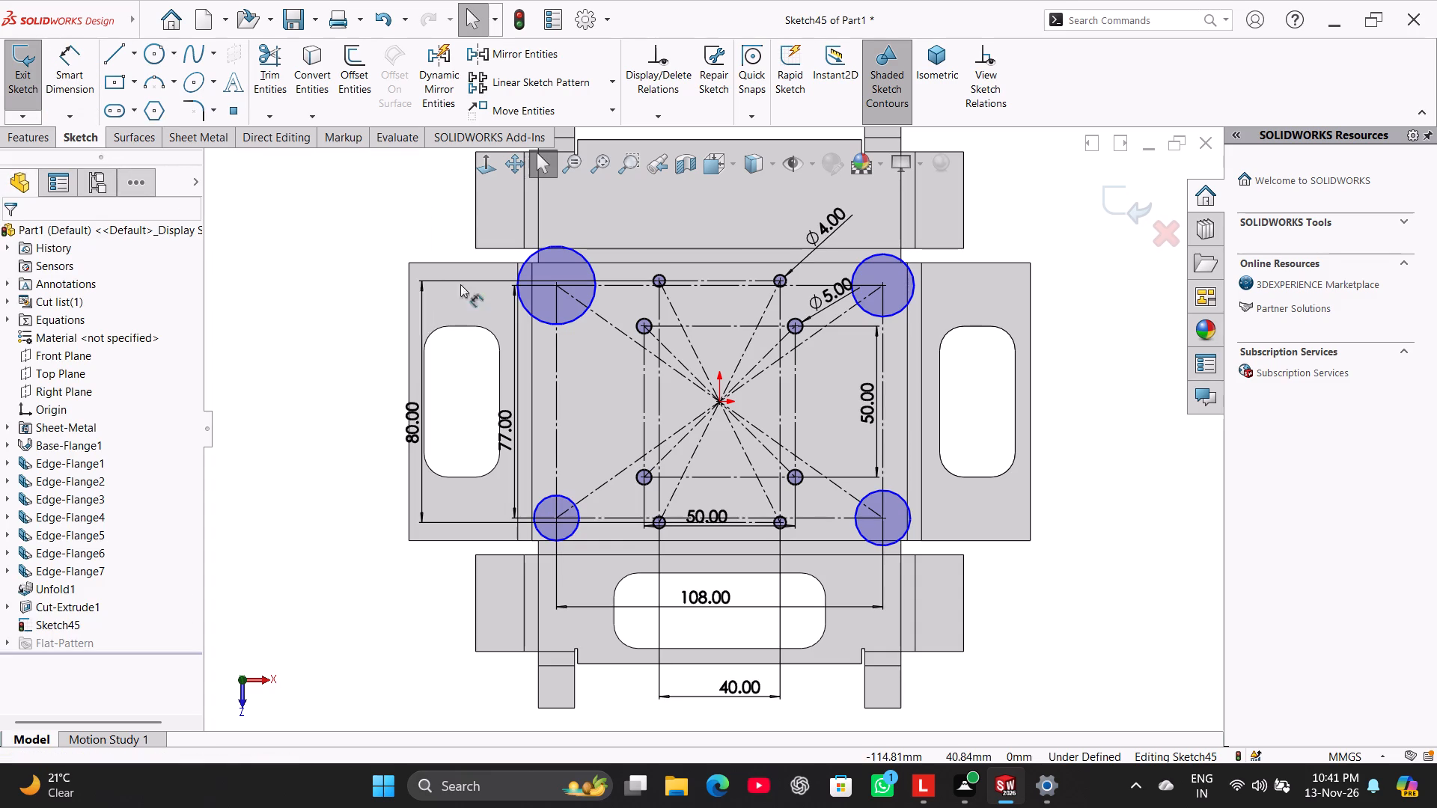
Make the four circles on the 108 × 77 mm rectangle's corners equal to the 4 mm circle.
{"action": "left_click", "coordinate": [576, 316], "text": "ctrl"}
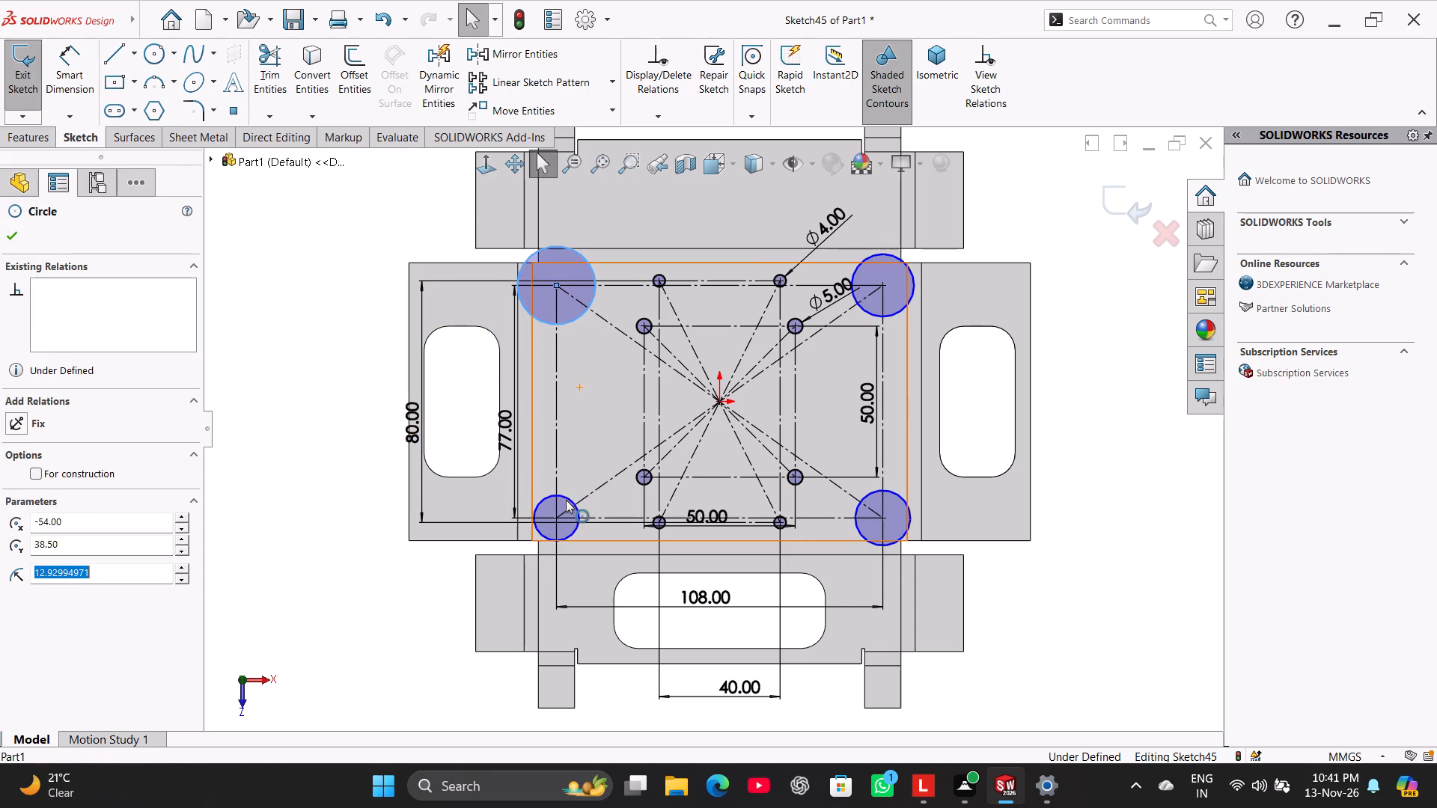
{"action": "left_click", "coordinate": [566, 500], "text": "ctrl"}
{"action": "left_click", "coordinate": [873, 545], "text": "ctrl"}
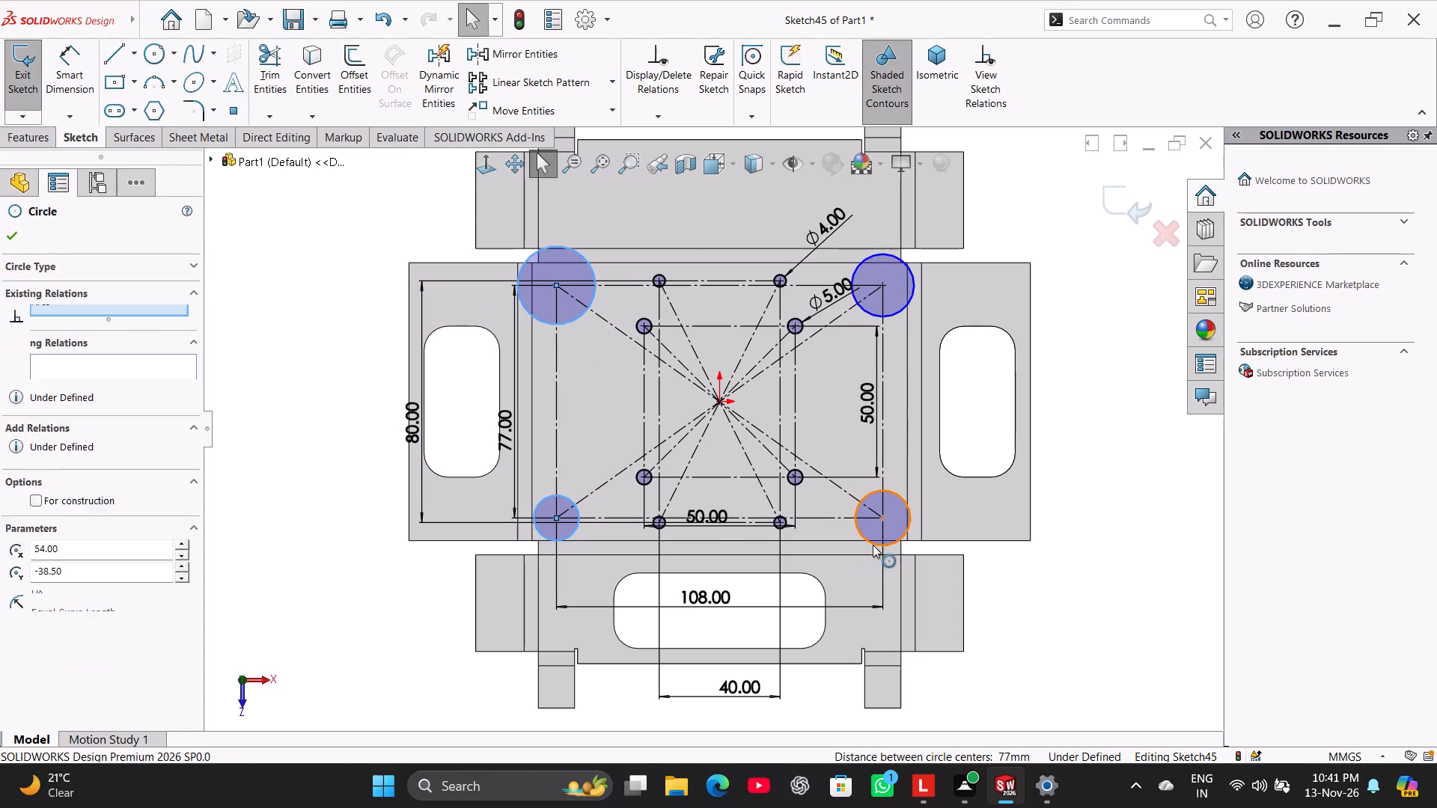
{"action": "left_click", "coordinate": [897, 314], "text": "ctrl"}
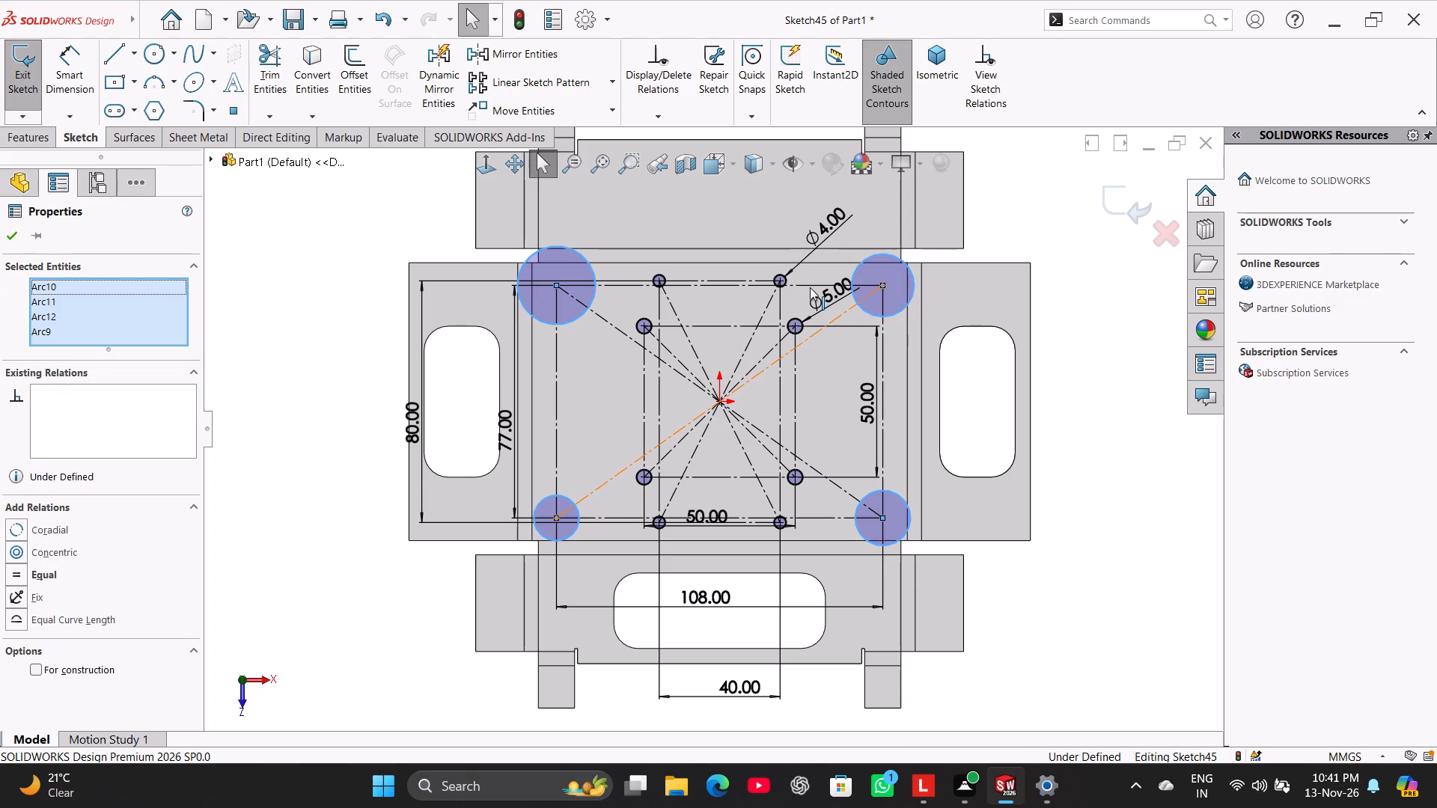
{"action": "scroll", "coordinate": [798, 299], "scroll_direction": "down", "scroll_amount": 4, "text": "ctrl"}
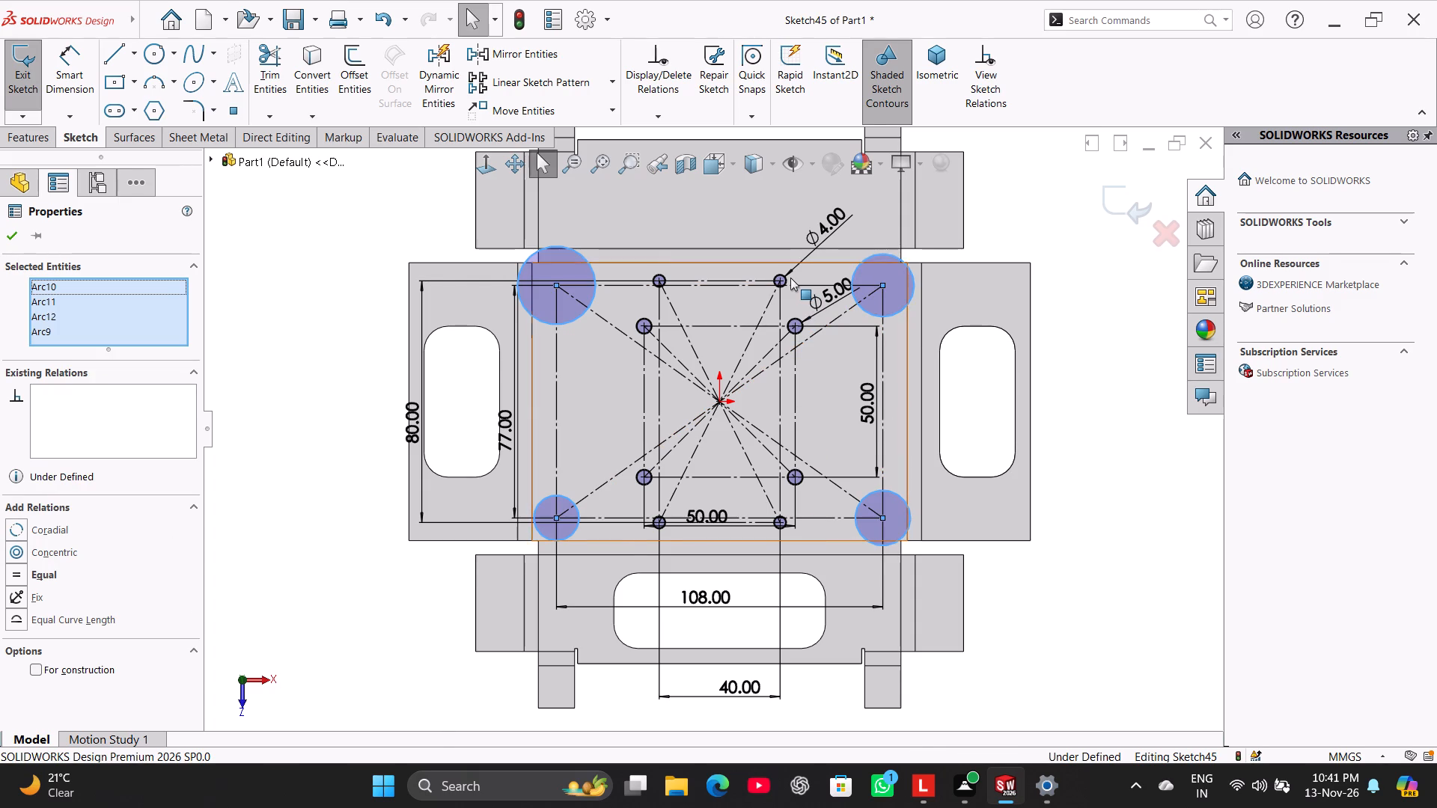
{"action": "left_click", "coordinate": [748, 287], "text": "ctrl"}
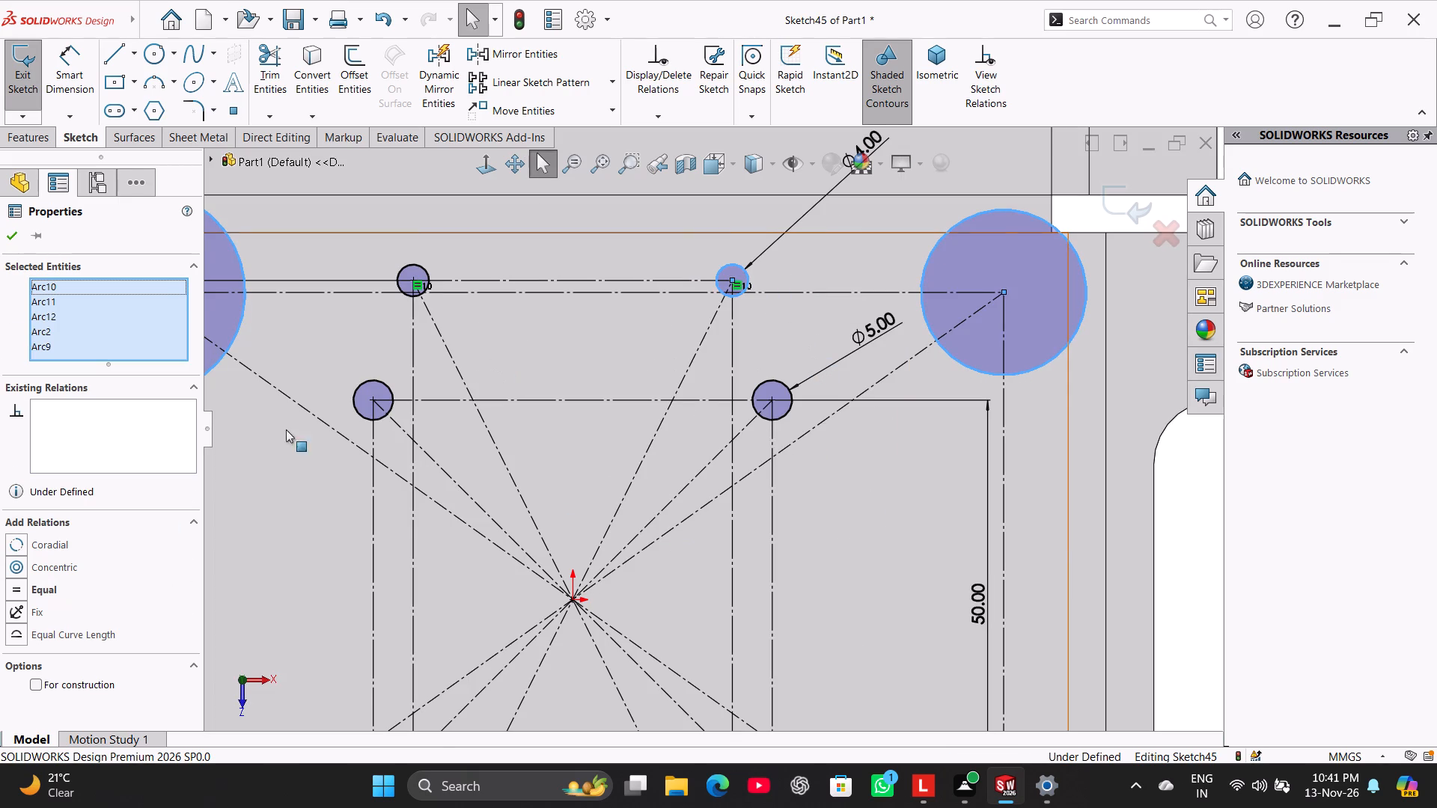
{"action": "left_click", "coordinate": [14, 587]}
{"action": "scroll", "coordinate": [942, 429], "scroll_direction": "up", "scroll_amount": 4}
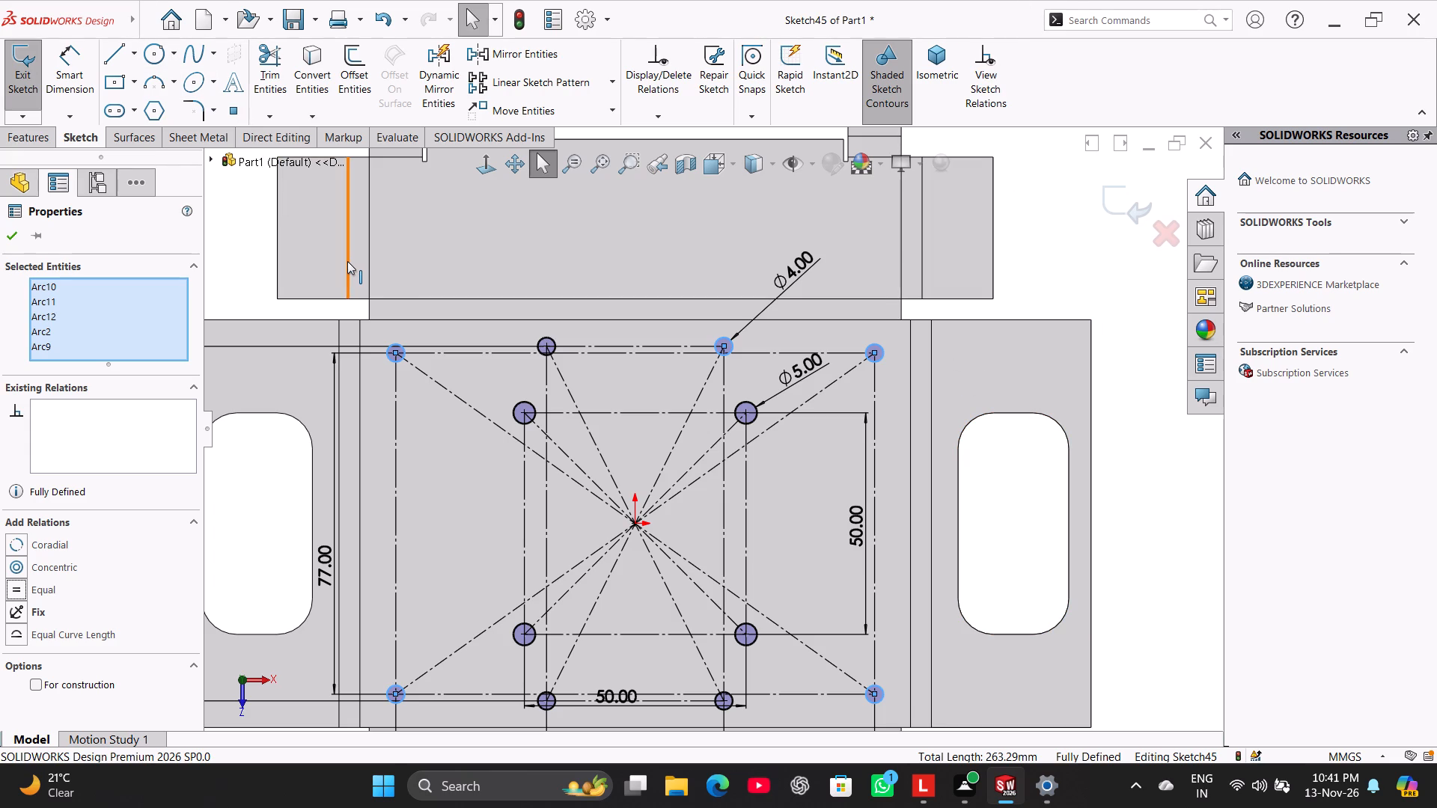
{"action": "scroll", "coordinate": [736, 328], "scroll_direction": "up", "scroll_amount": 2}
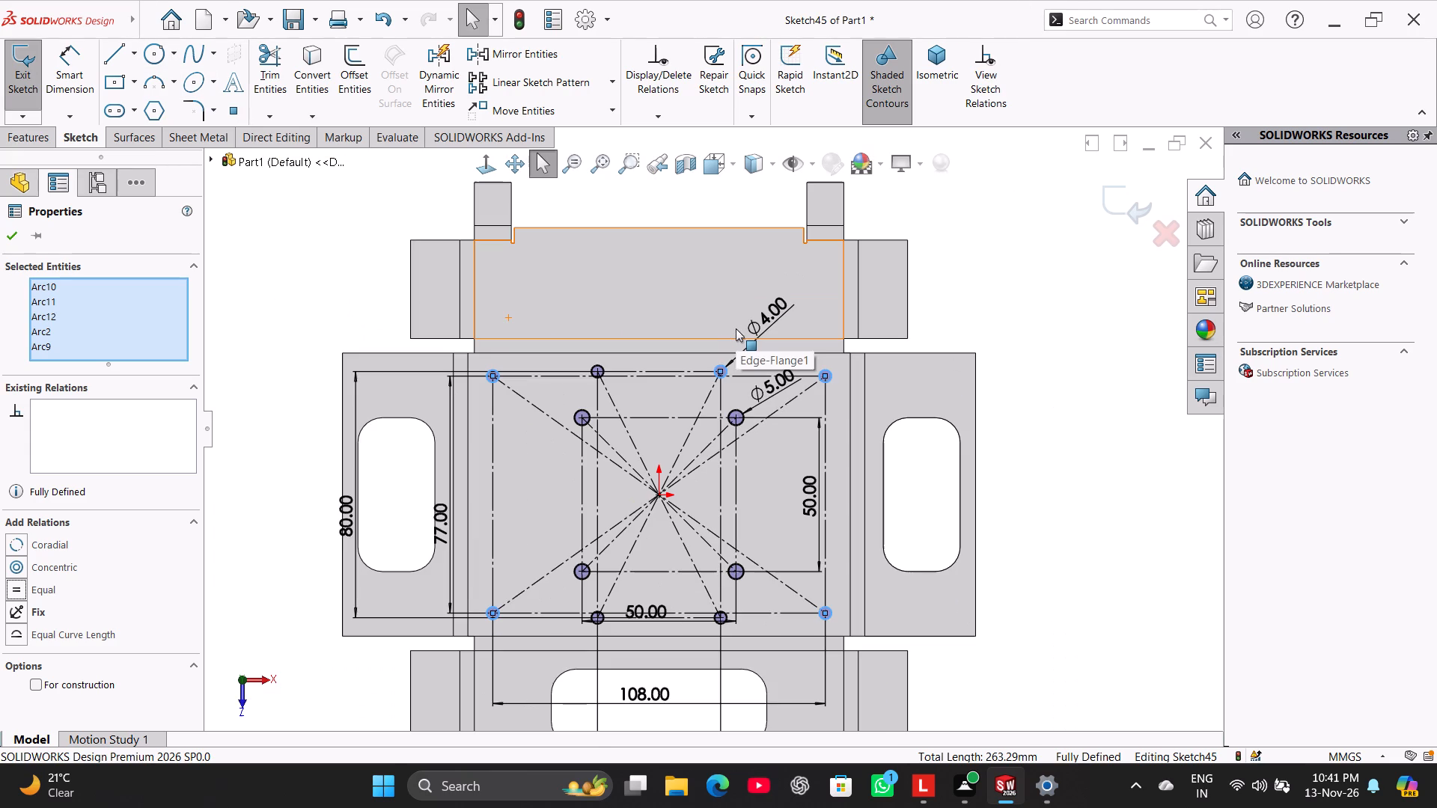
{"action": "scroll", "coordinate": [648, 335], "scroll_direction": "up", "scroll_amount": 2}
{"action": "left_click", "coordinate": [354, 335]}
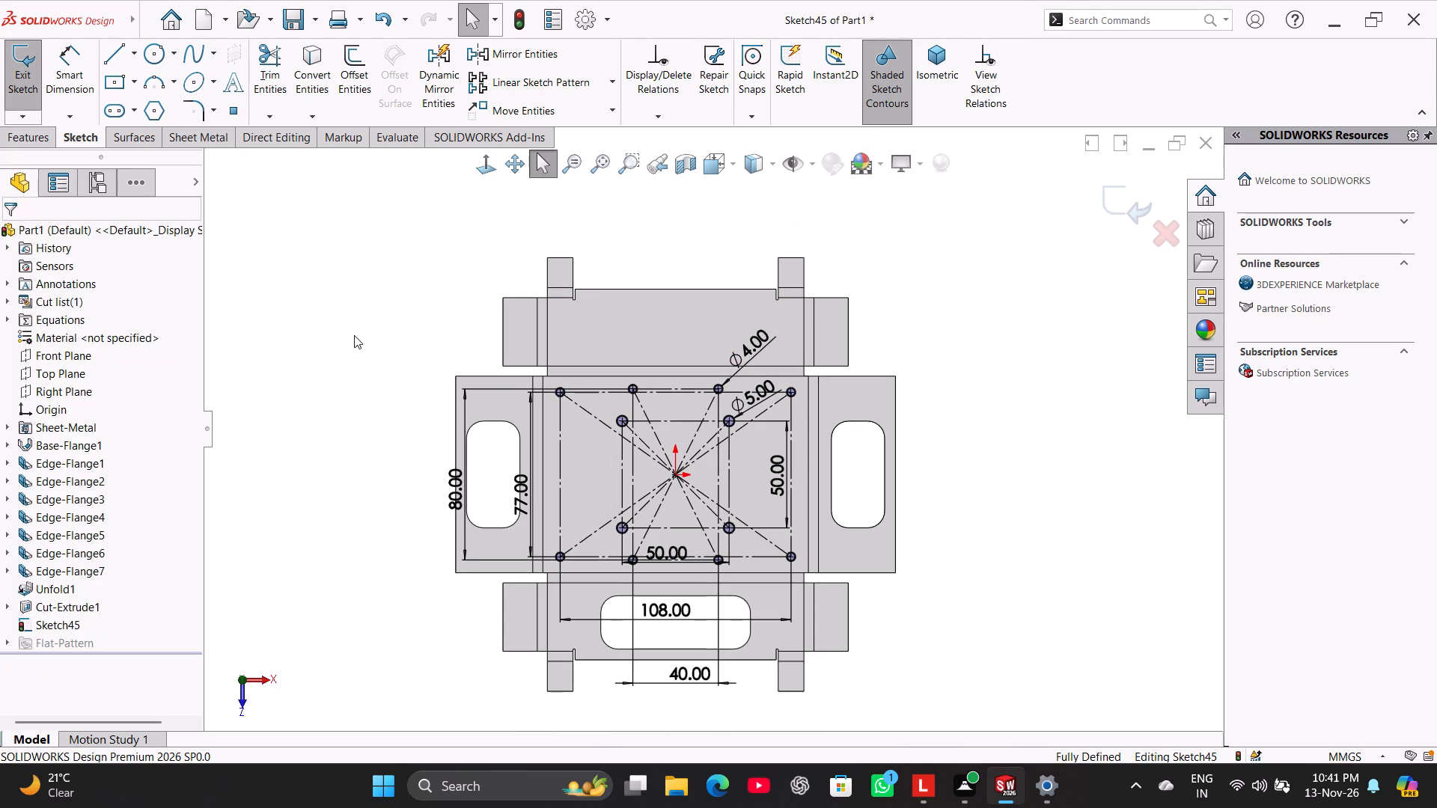
Cut all circles of the base hole sketch with a blind Extruded Cut linked to the sheet thickness.
{"action": "left_click", "coordinate": [216, 141]}
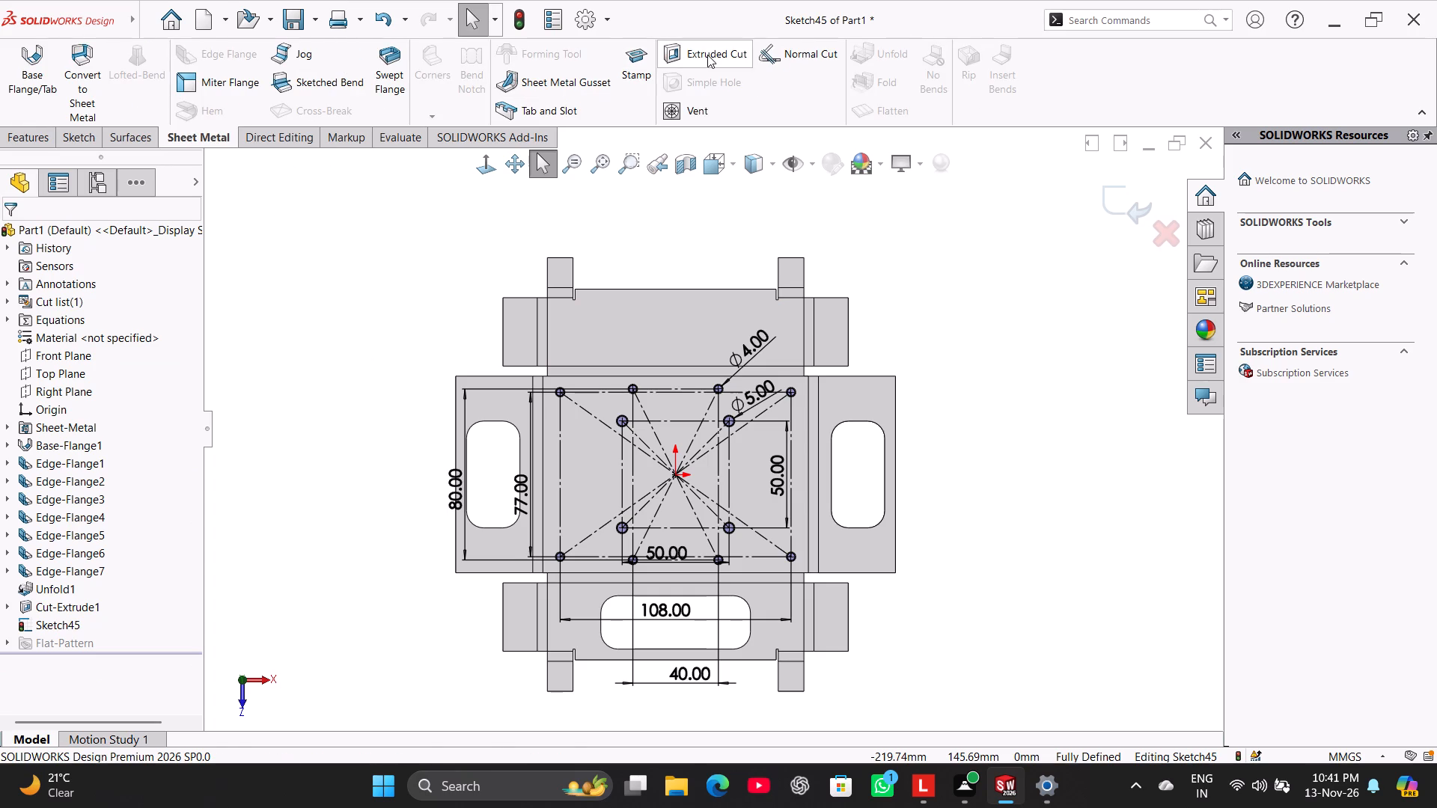
{"action": "left_click", "coordinate": [707, 55]}
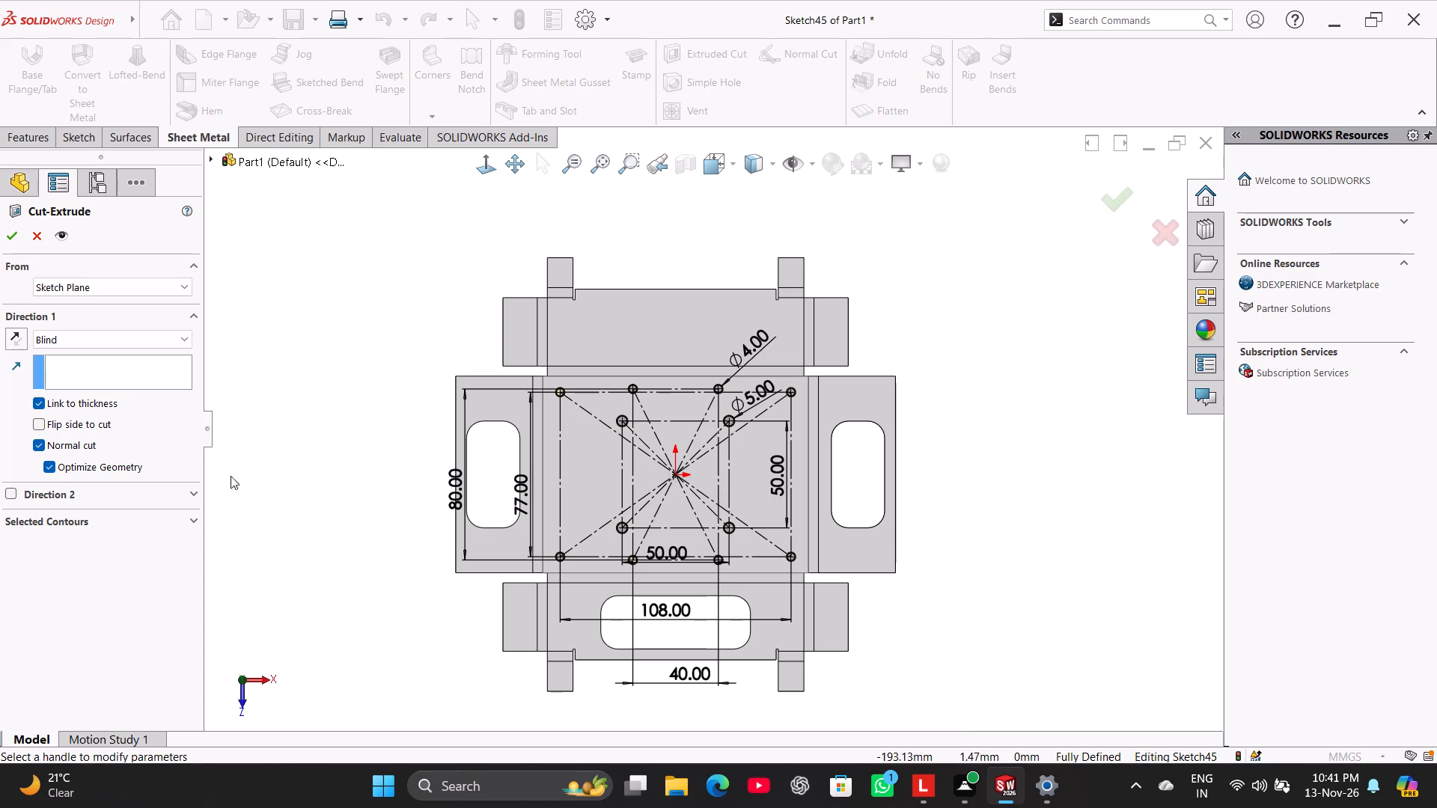
{"action": "left_click", "coordinate": [141, 521]}
{"action": "left_click", "coordinate": [141, 553]}
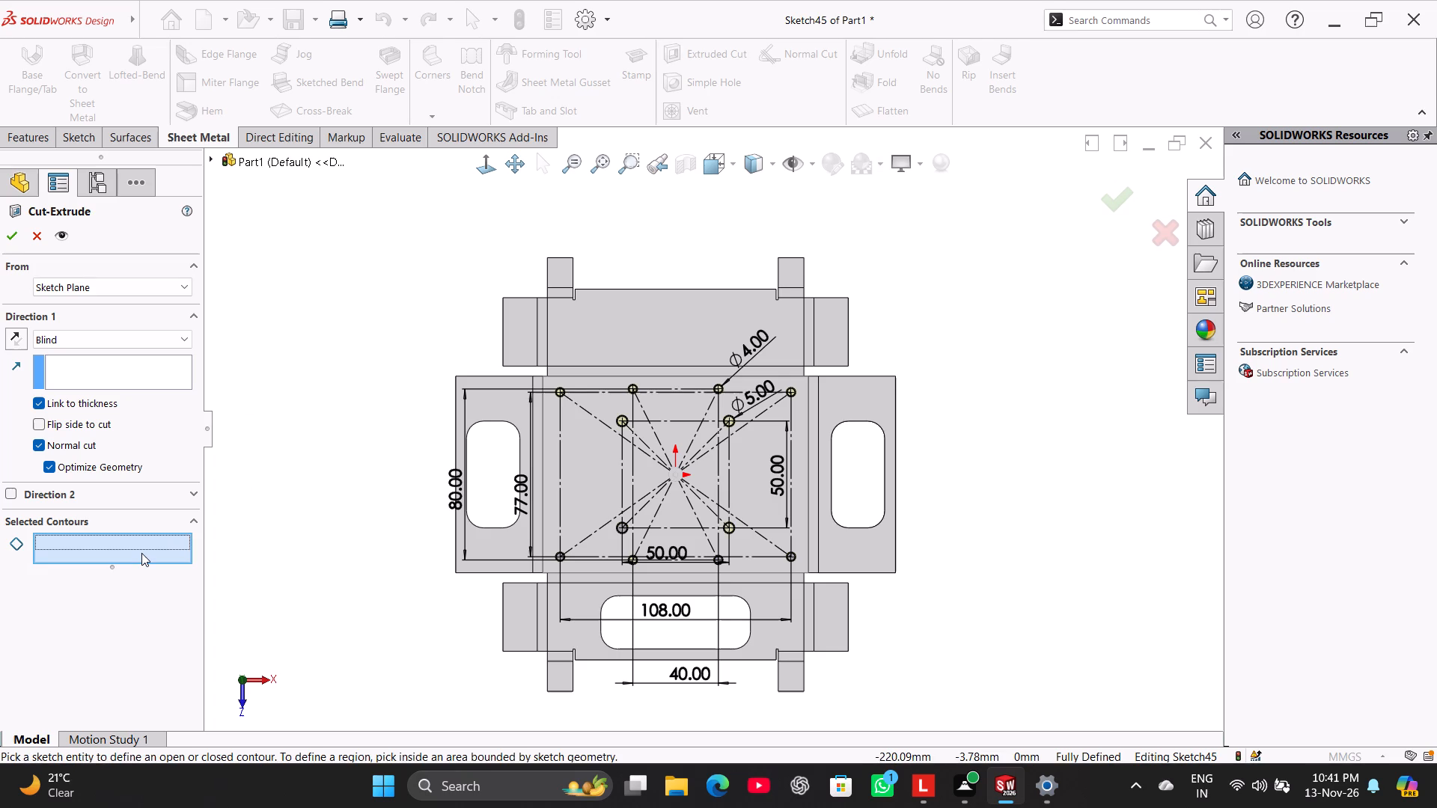
{"action": "left_click", "coordinate": [213, 161]}
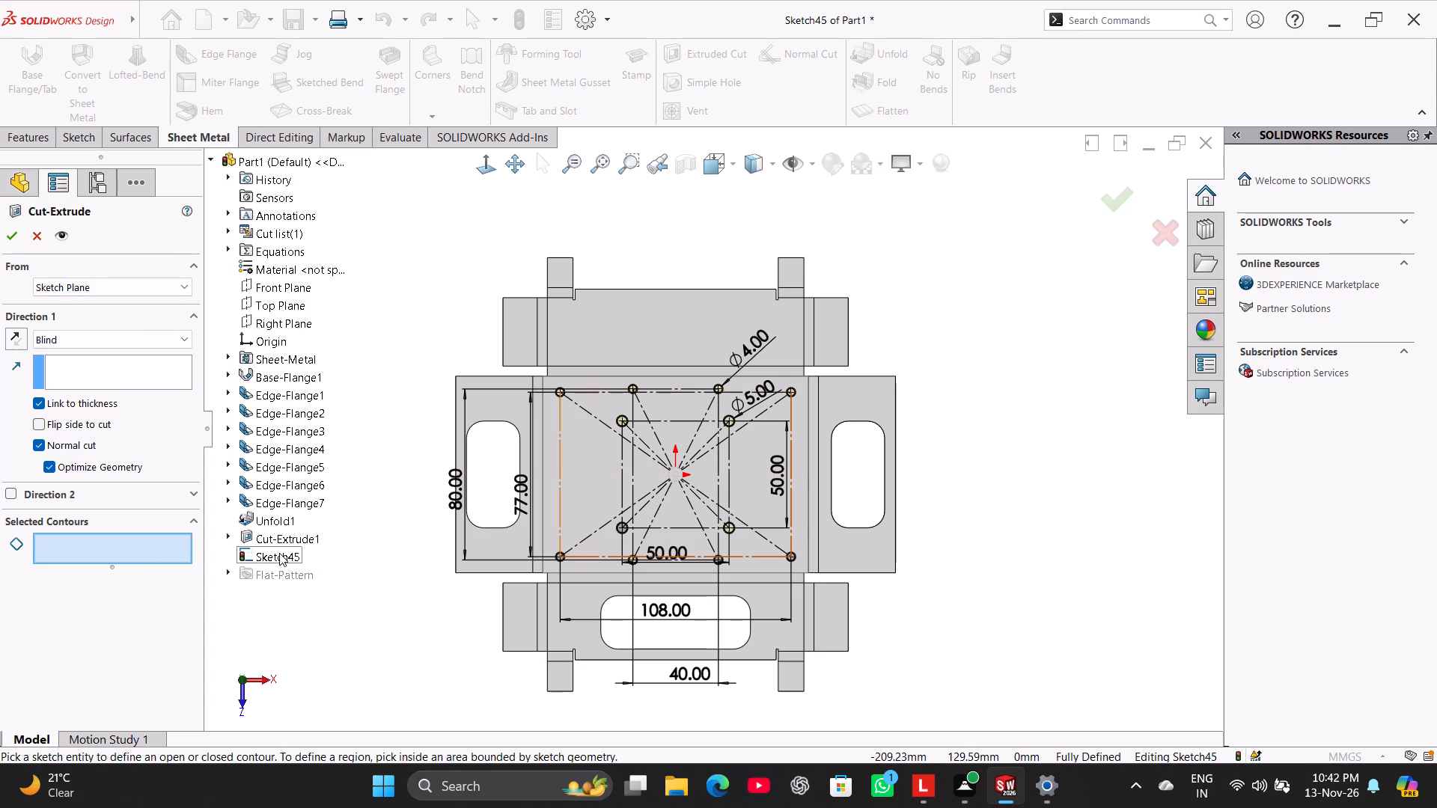
{"action": "left_click", "coordinate": [279, 553]}
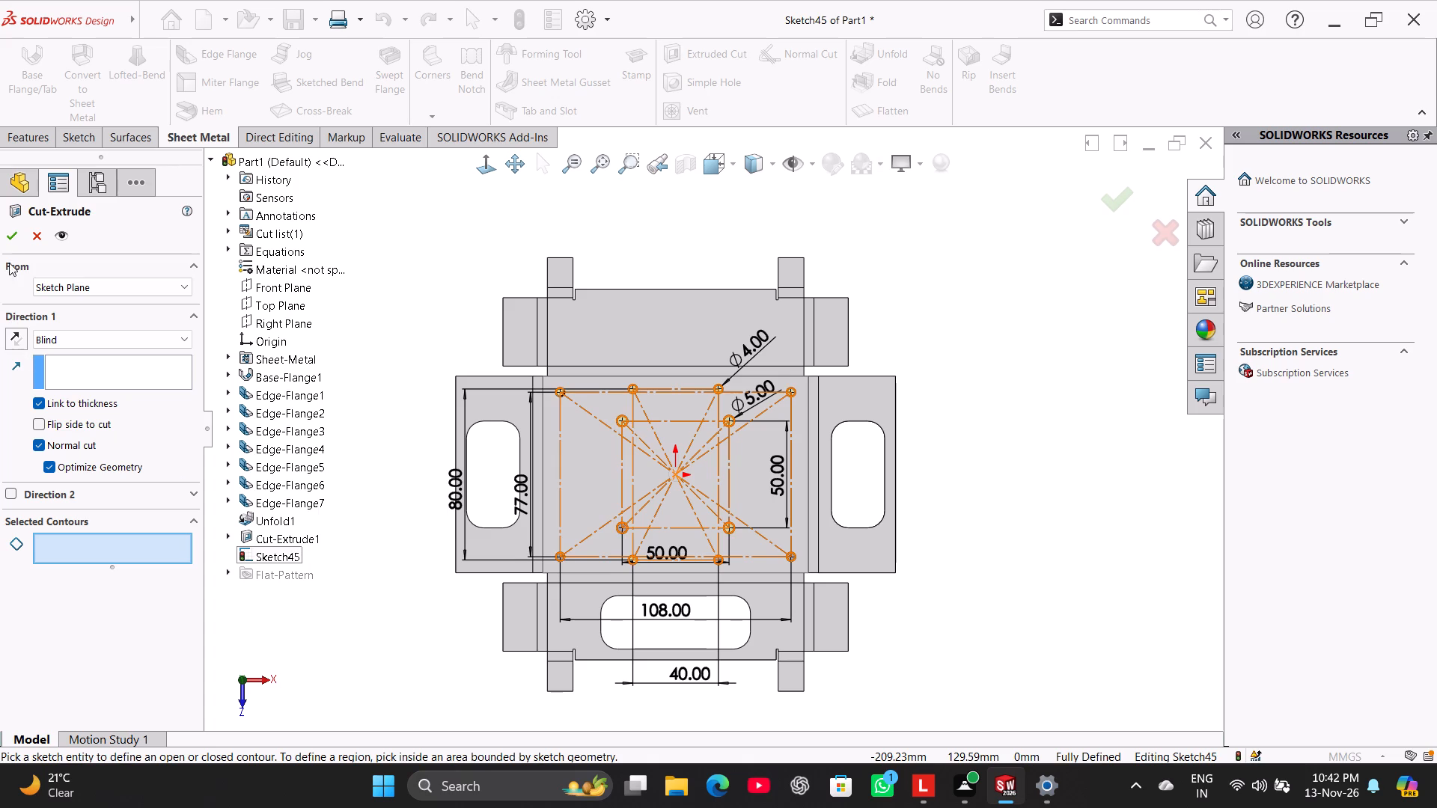
{"action": "left_click", "coordinate": [139, 558]}
{"action": "left_click", "coordinate": [269, 559]}
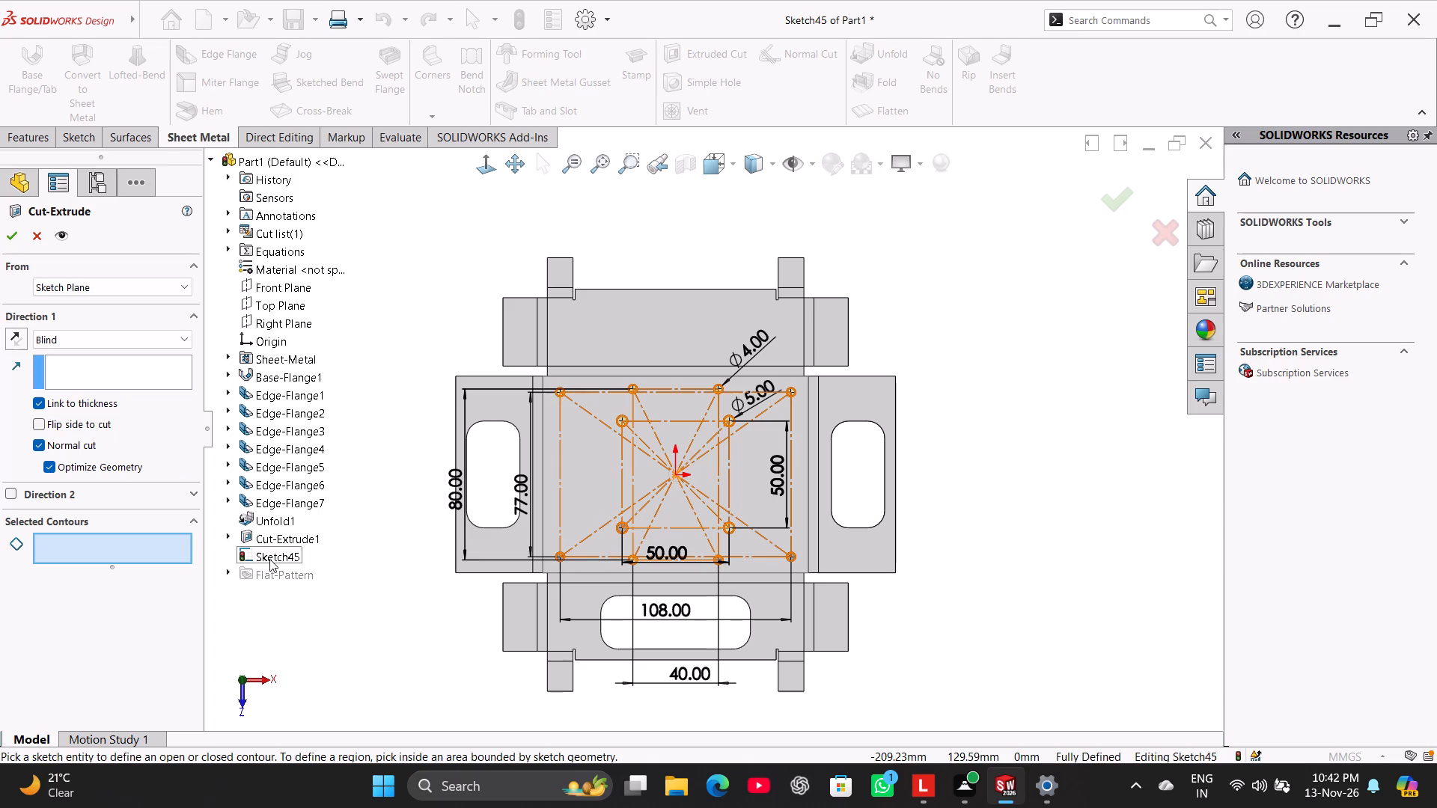
{"action": "left_click", "coordinate": [269, 559]}
{"action": "double_click", "coordinate": [269, 559]}
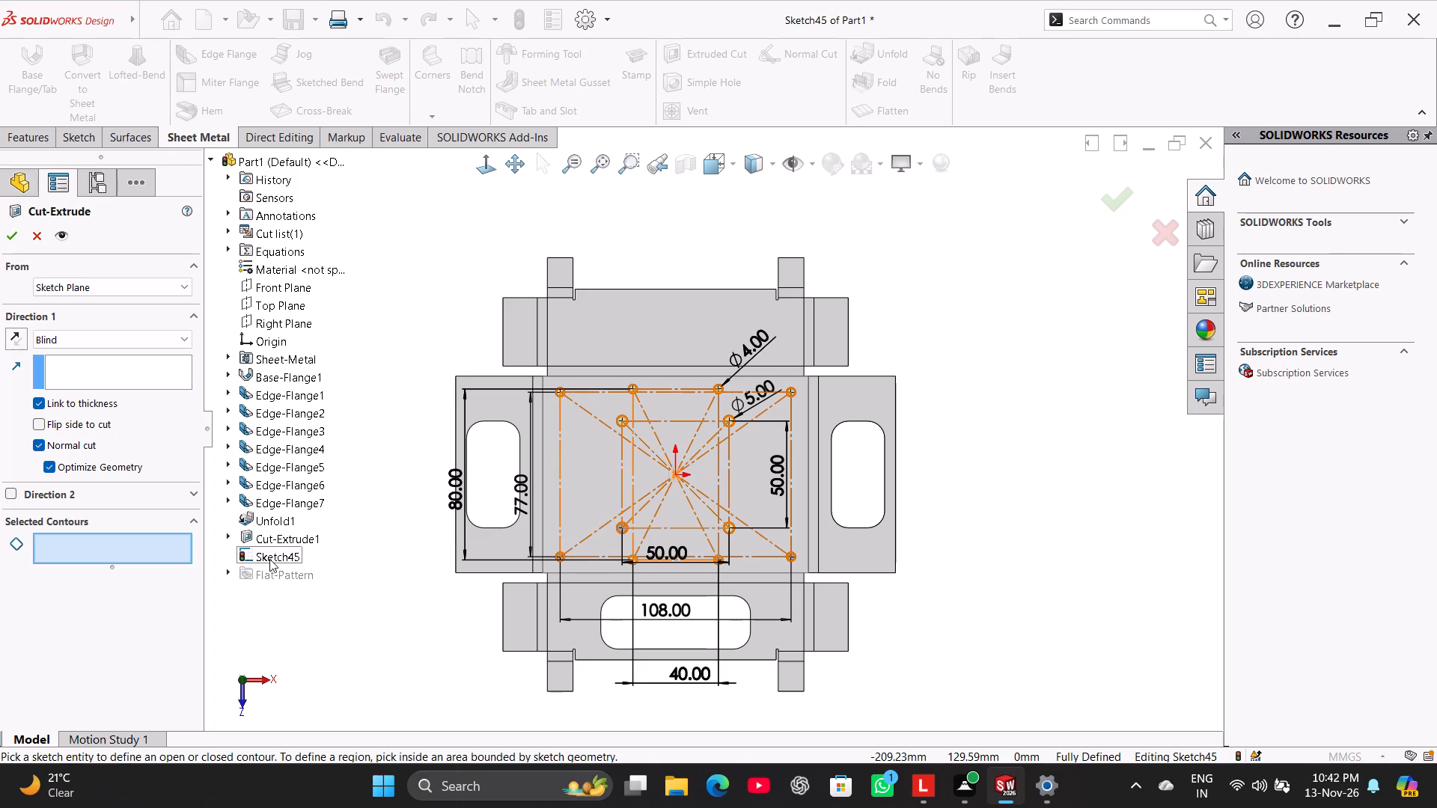
{"action": "left_click", "coordinate": [159, 549]}
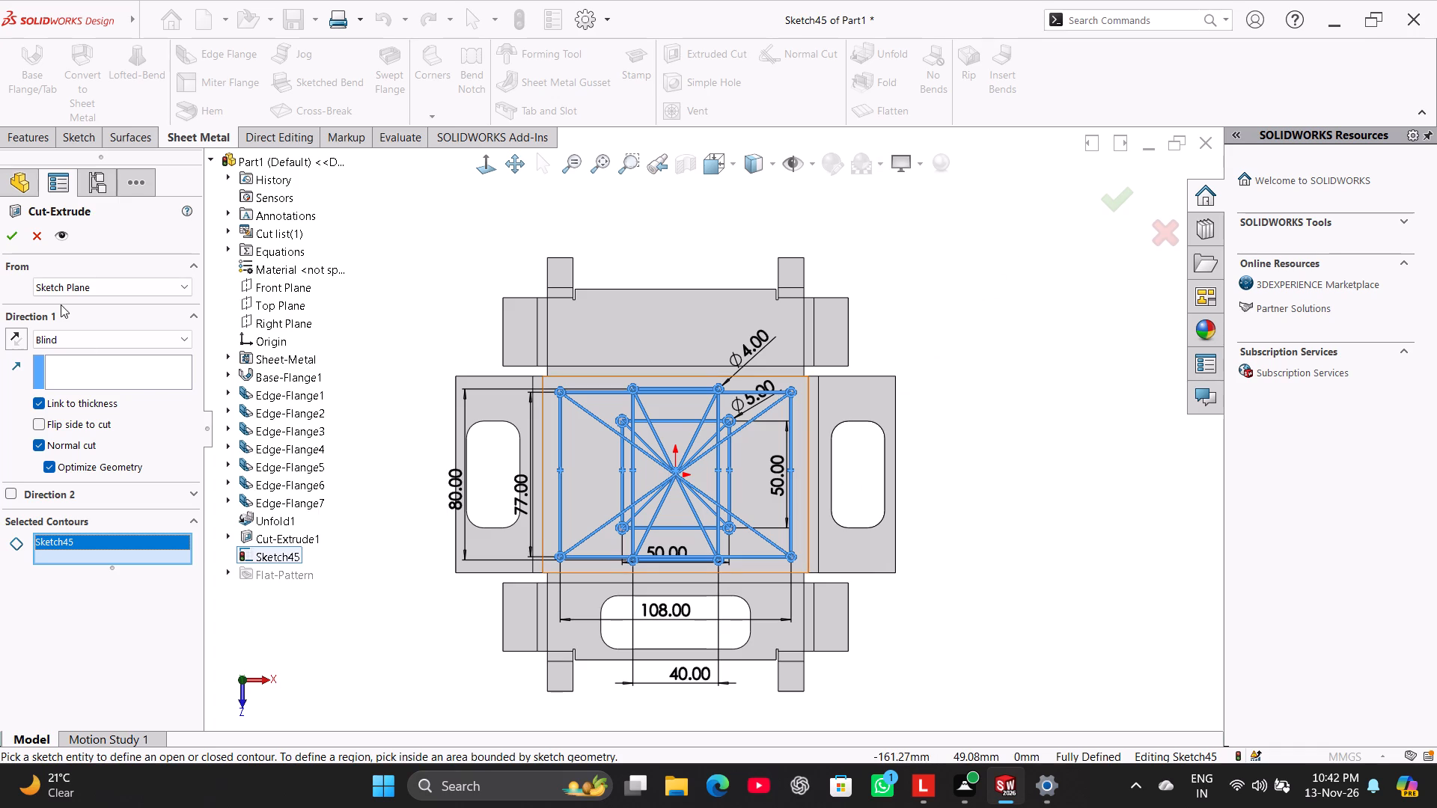
{"action": "left_click", "coordinate": [12, 230]}
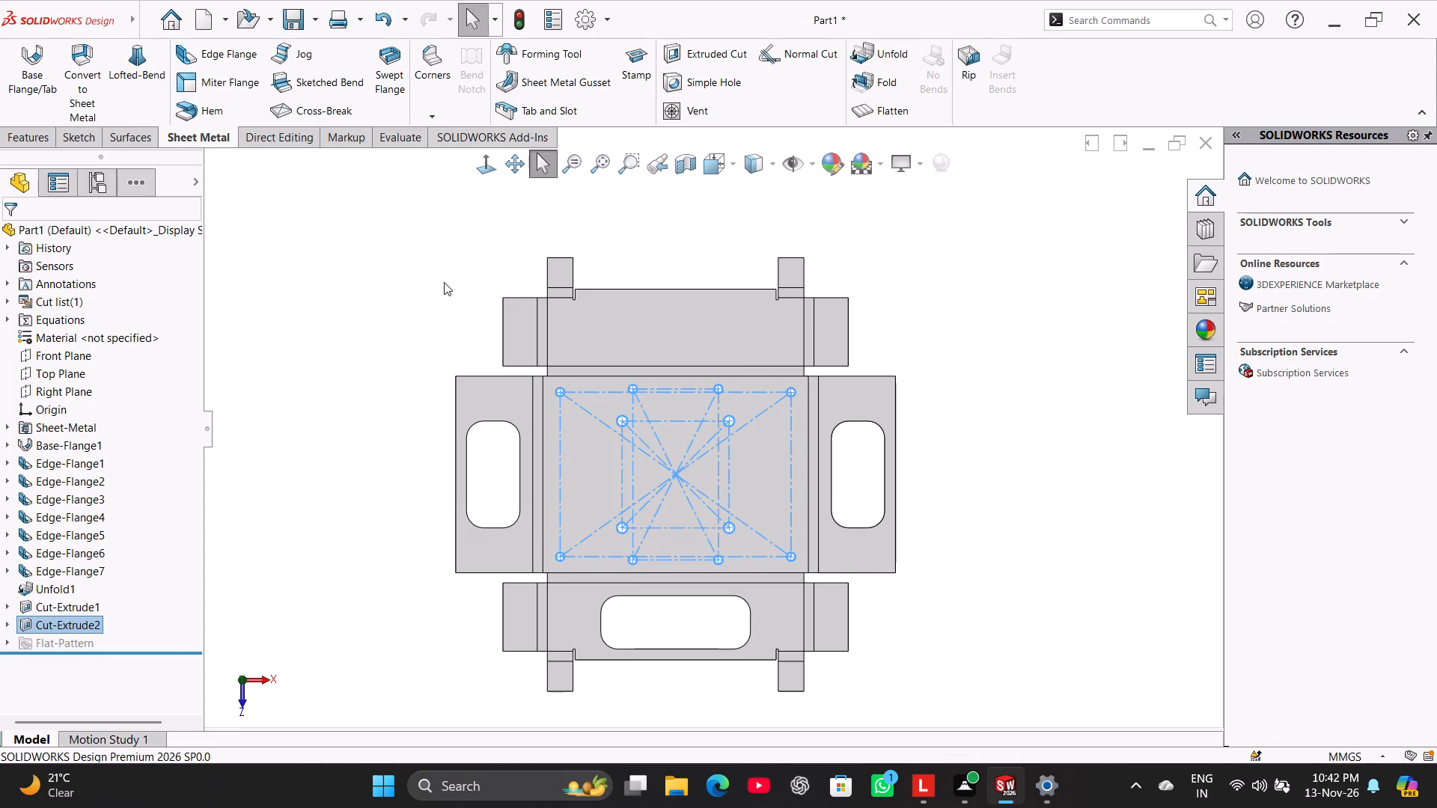
{"action": "left_click", "coordinate": [377, 310]}
Fold all collected bends of the flattened box, keeping the base face fixed.
{"action": "middle_click", "coordinate": [373, 398]}
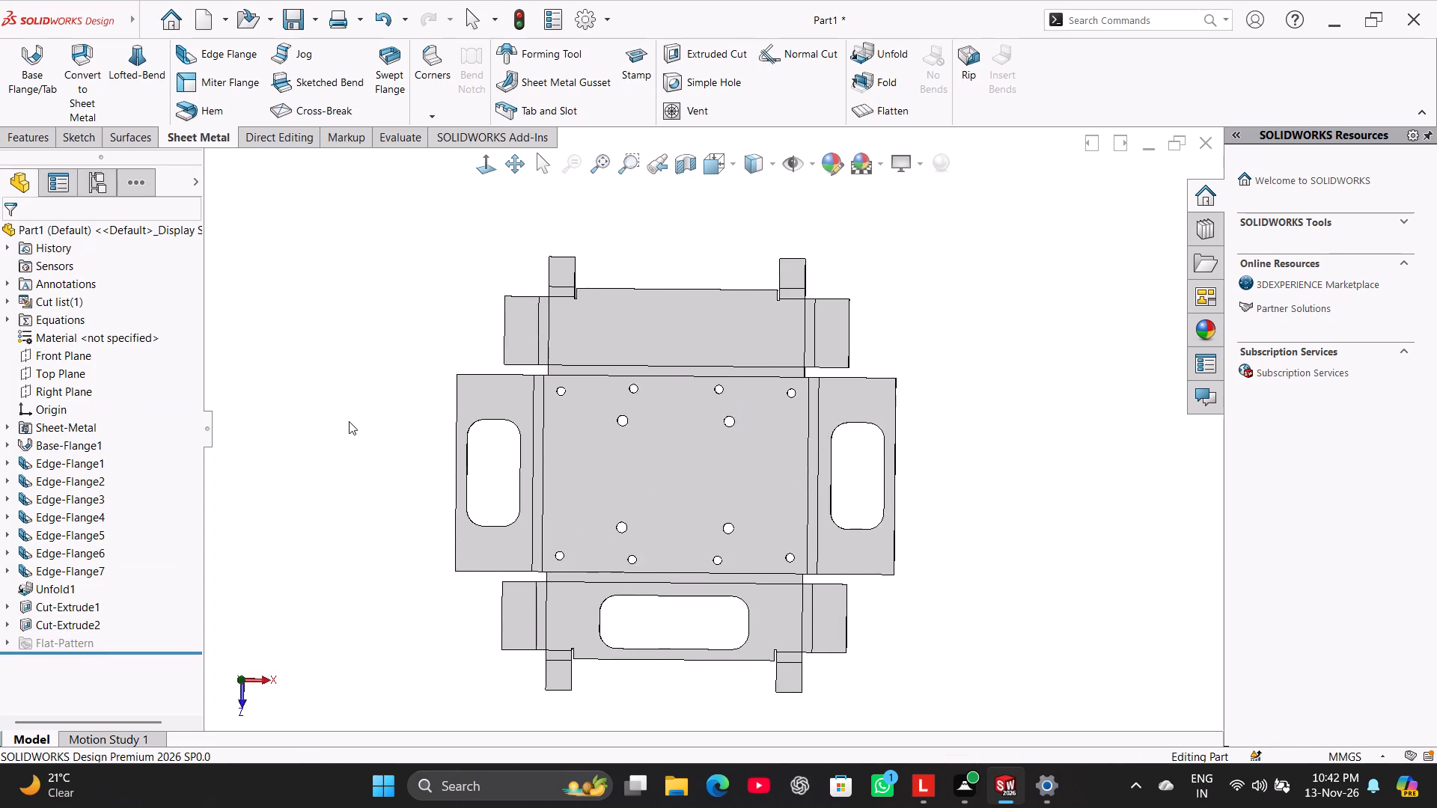
{"action": "right_click_drag", "start_coordinate": [350, 420], "coordinate": [484, 301]}
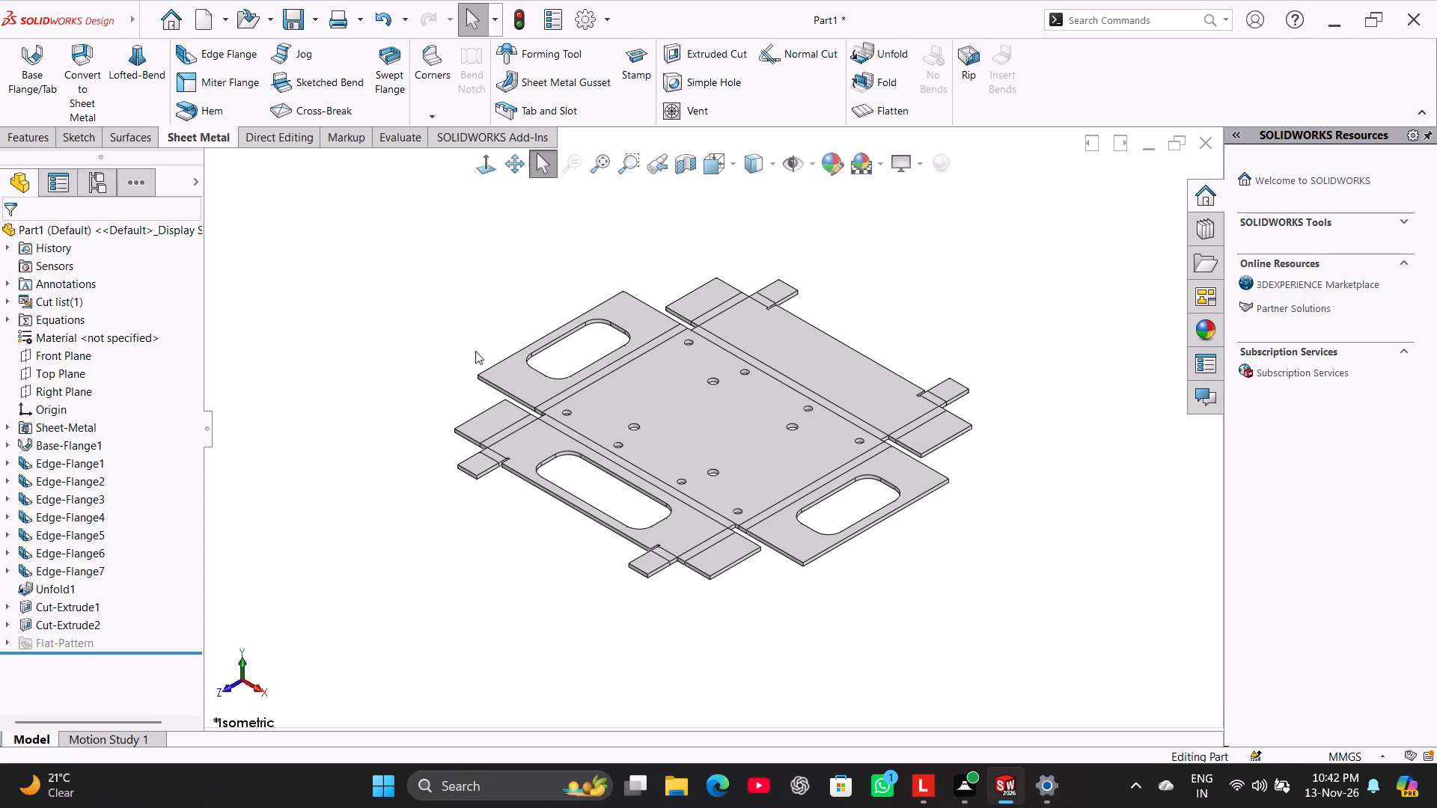
{"action": "left_click", "coordinate": [865, 81]}
{"action": "left_click", "coordinate": [106, 400]}
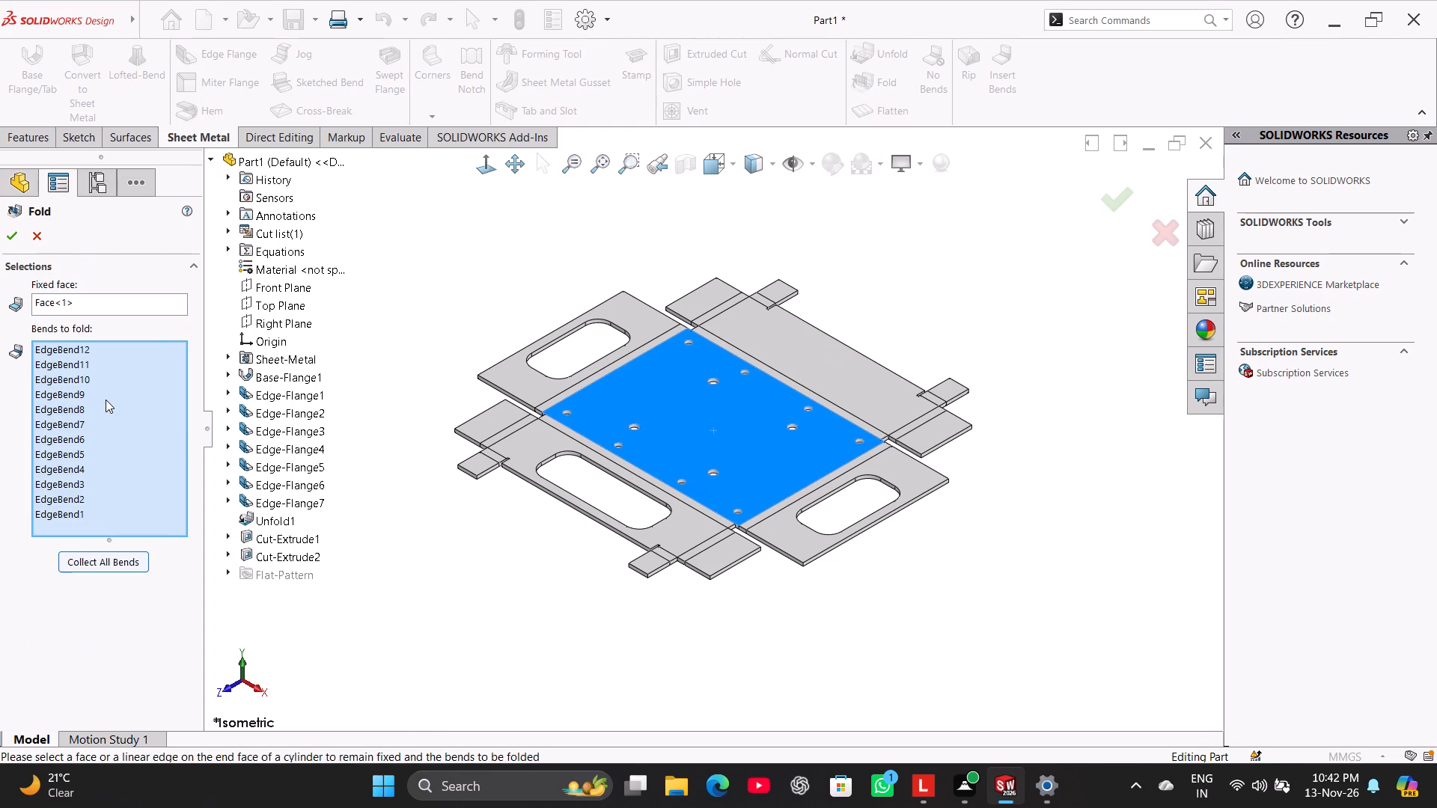
{"action": "left_click", "coordinate": [8, 229]}
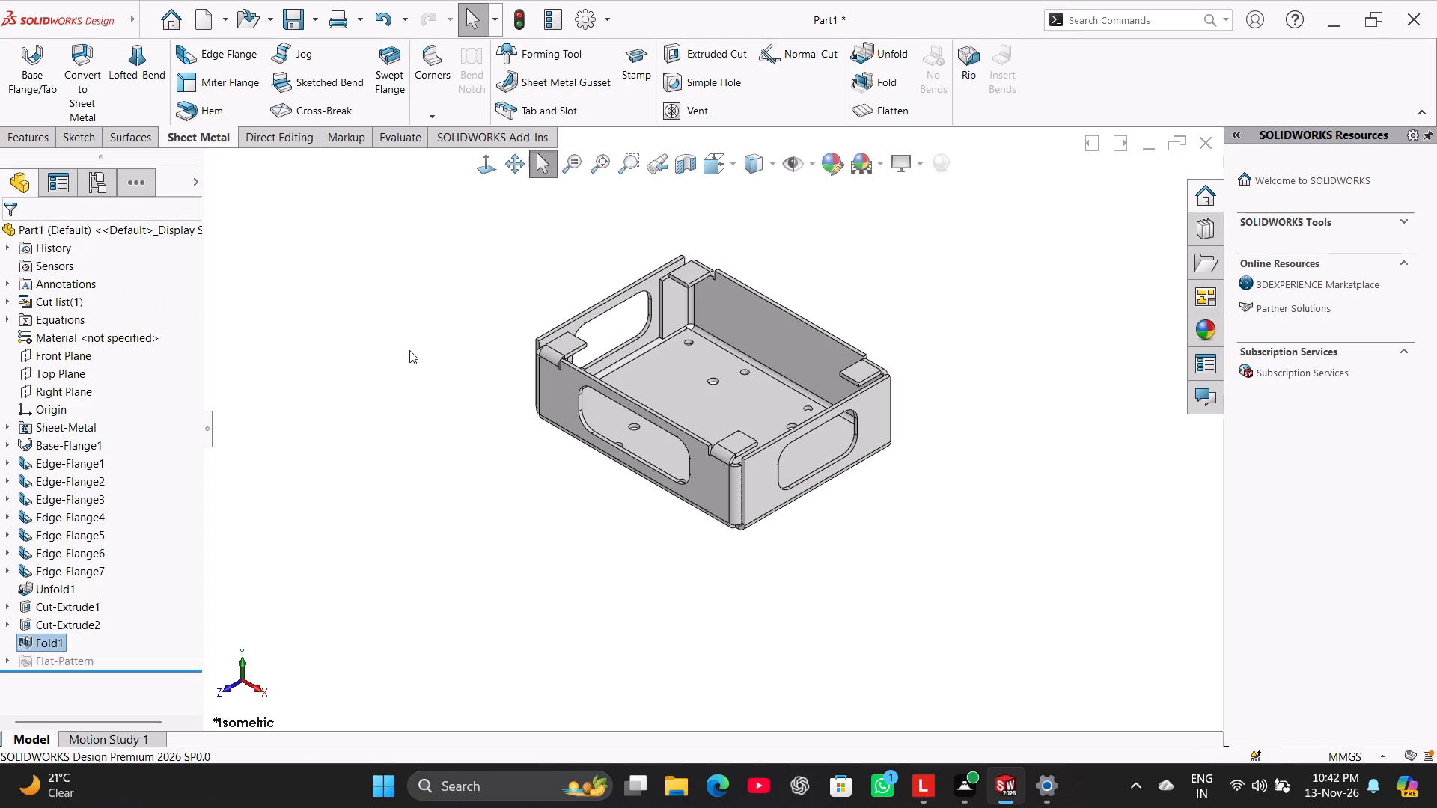
Inspect the folded box from several directions, including the right view, and finish in an isometric view.
{"action": "middle_click_drag", "start_coordinate": [409, 350], "coordinate": [512, 438]}
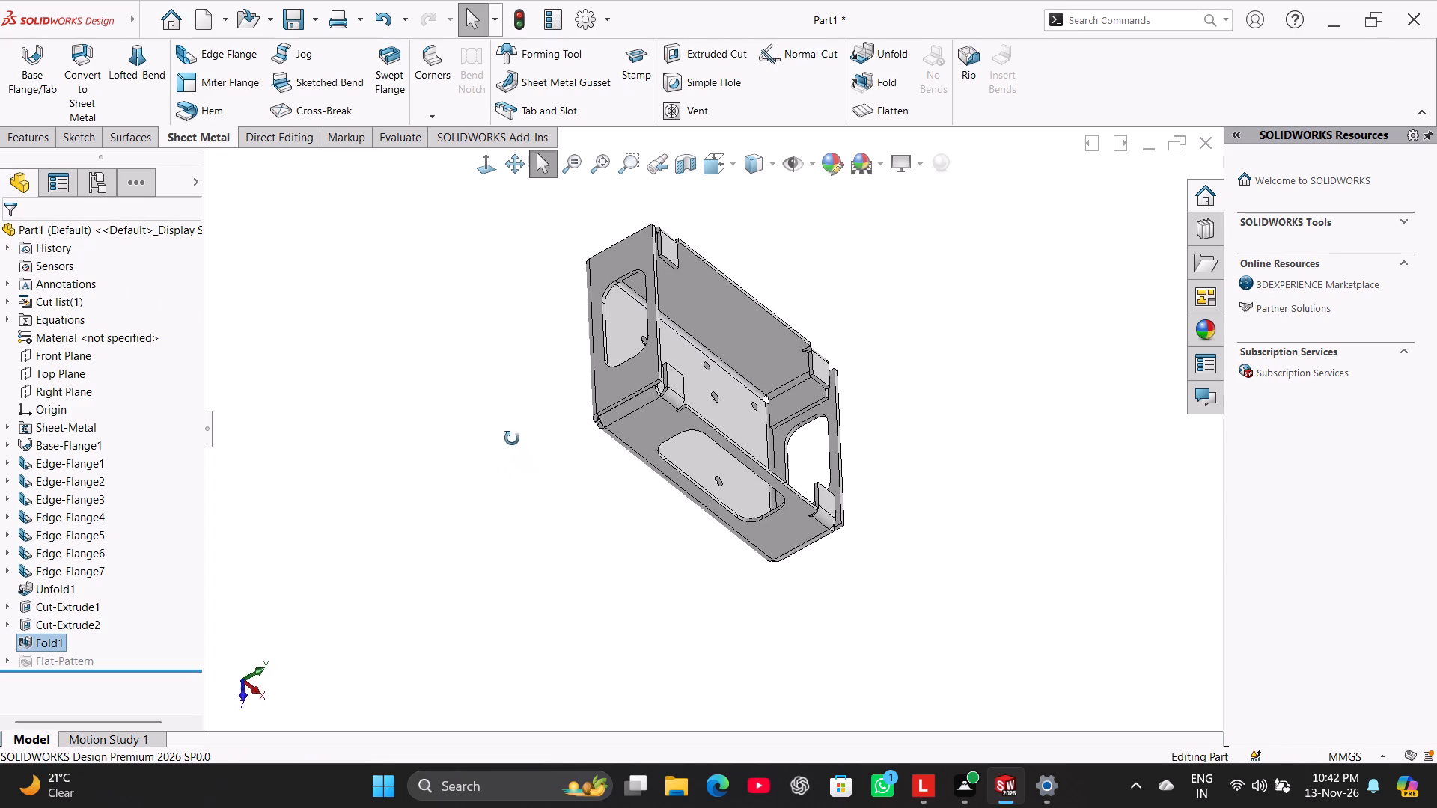
{"action": "middle_click_drag", "start_coordinate": [512, 438], "coordinate": [370, 314]}
{"action": "right_click_drag", "start_coordinate": [461, 405], "coordinate": [641, 330]}
{"action": "right_click_drag", "start_coordinate": [361, 401], "coordinate": [532, 286]}
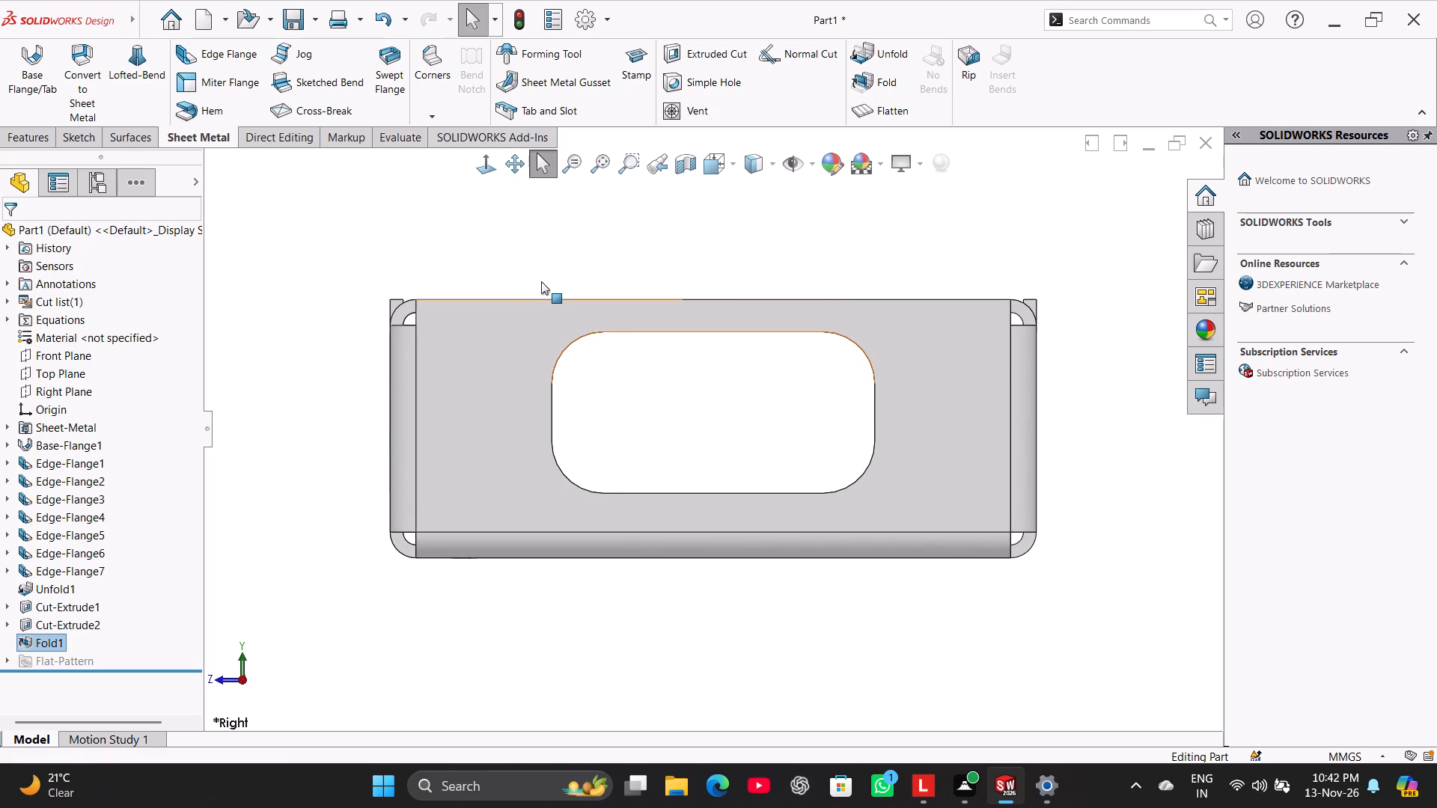
{"action": "right_click_drag", "start_coordinate": [369, 406], "coordinate": [600, 238]}
{"action": "right_click_drag", "start_coordinate": [312, 436], "coordinate": [556, 298]}
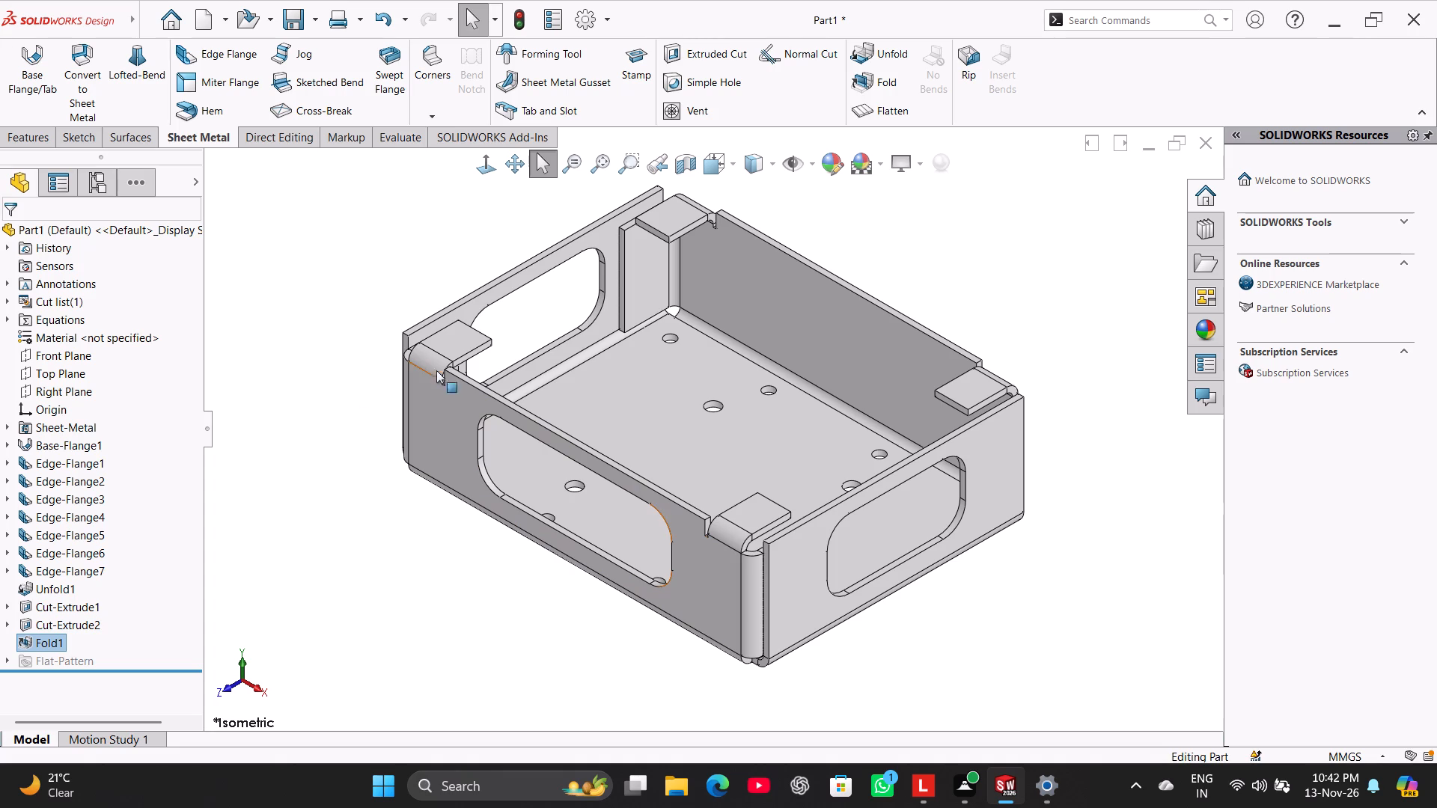
{"action": "left_click", "coordinate": [334, 264]}
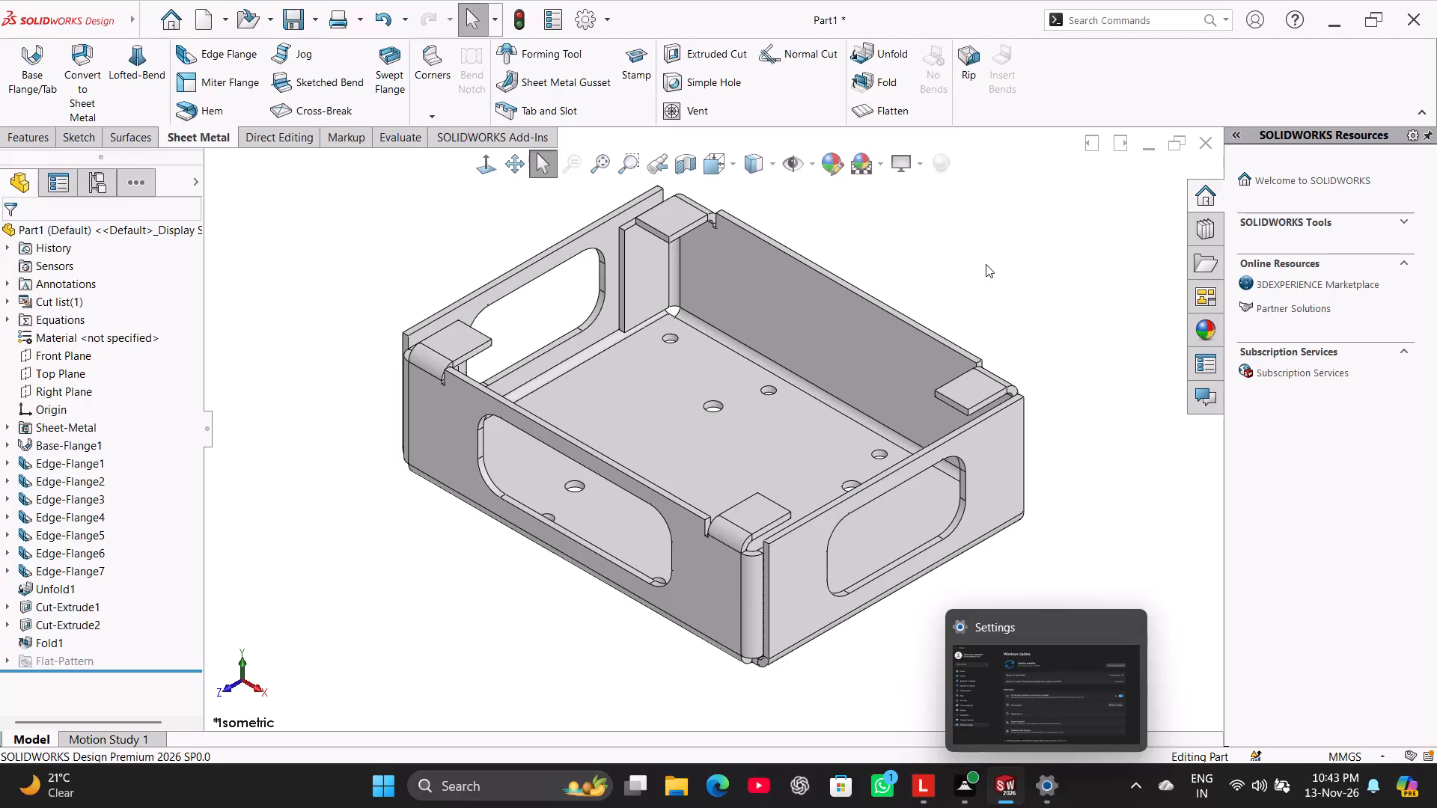
Set up a Break Corner with 3 mm chamfers on the end faces of the back corner's top tab and adjoining upright flange.
{"action": "left_click", "coordinate": [439, 122]}
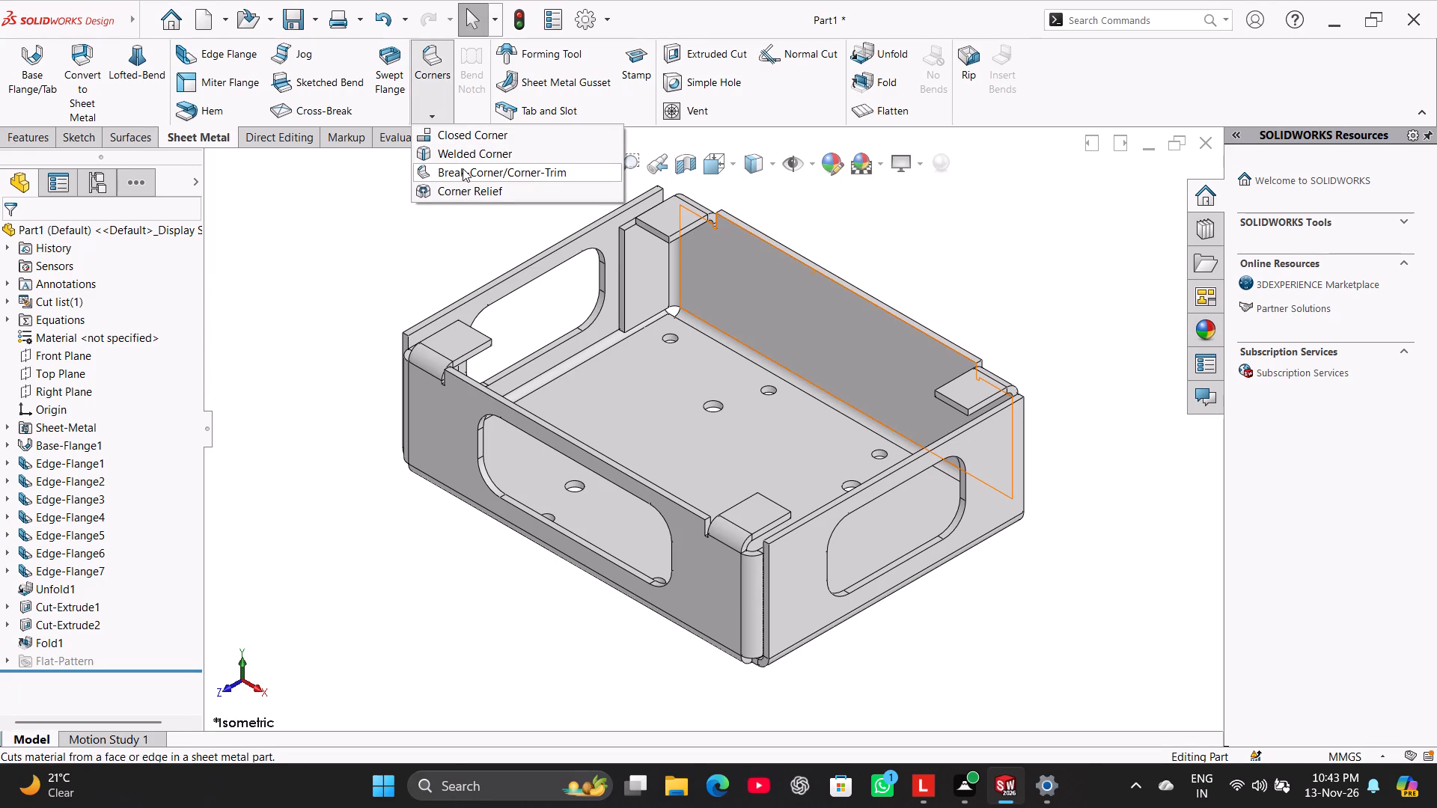
{"action": "left_click", "coordinate": [463, 168]}
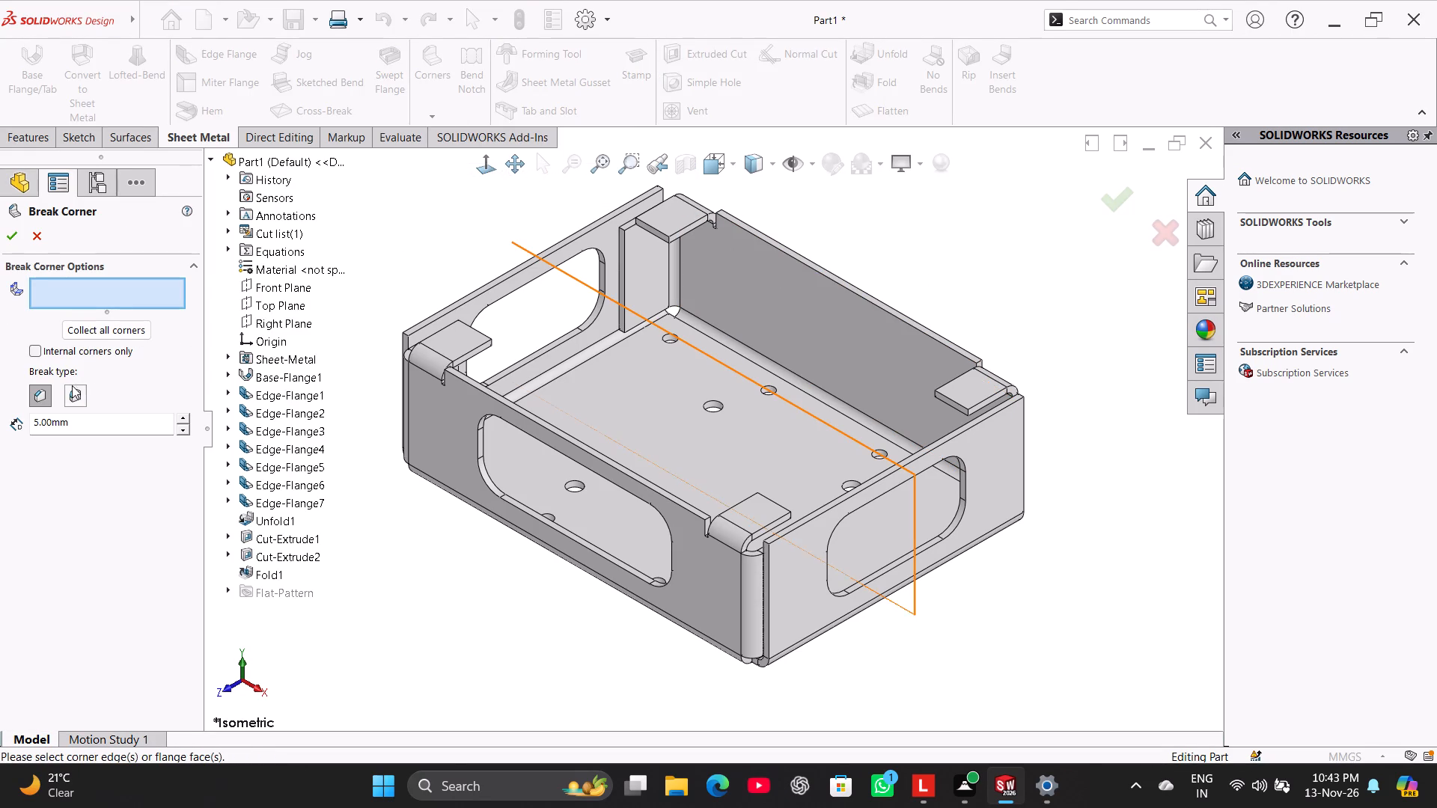
{"action": "double_click", "coordinate": [79, 430]}
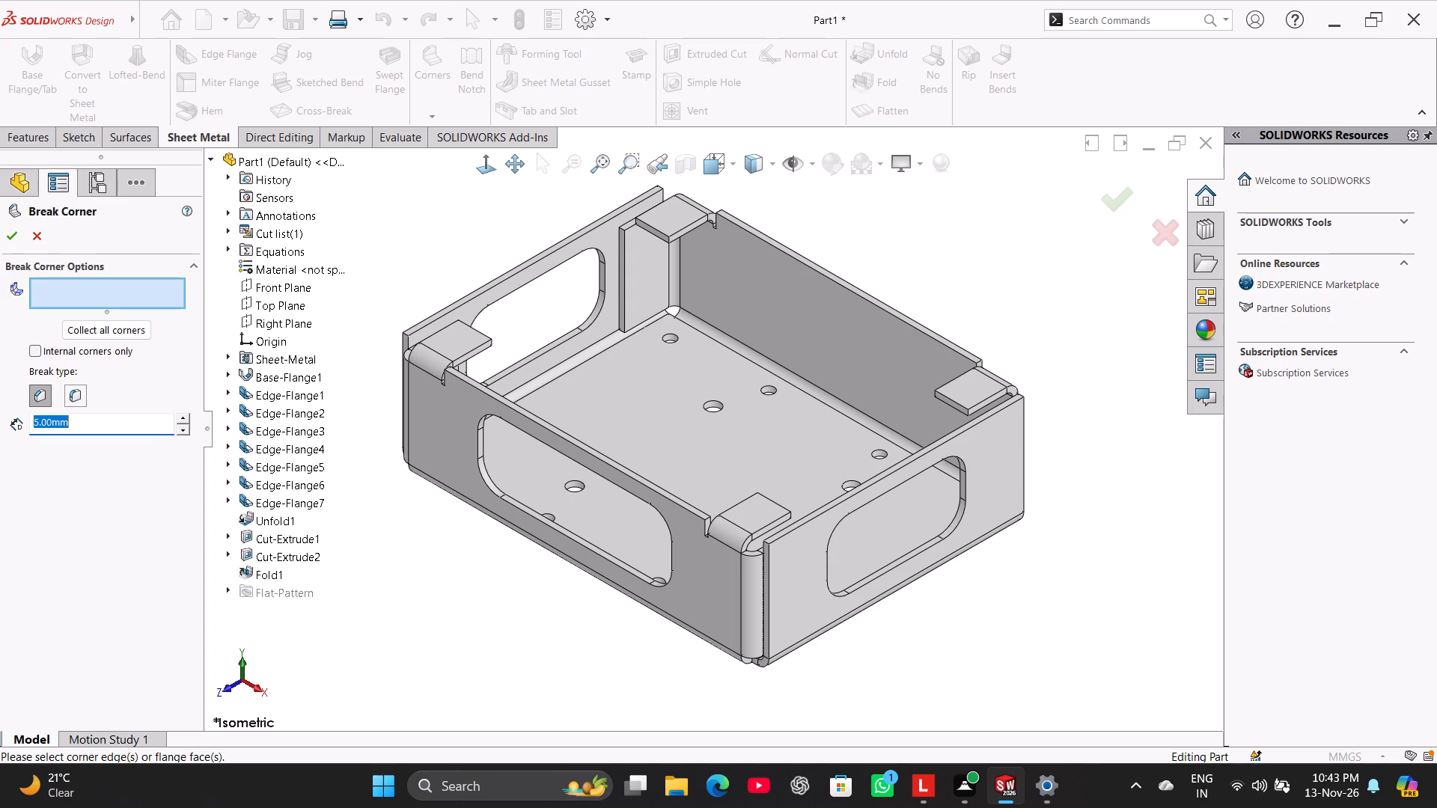
{"action": "key", "text": "3"}
{"action": "key", "text": "Return"}
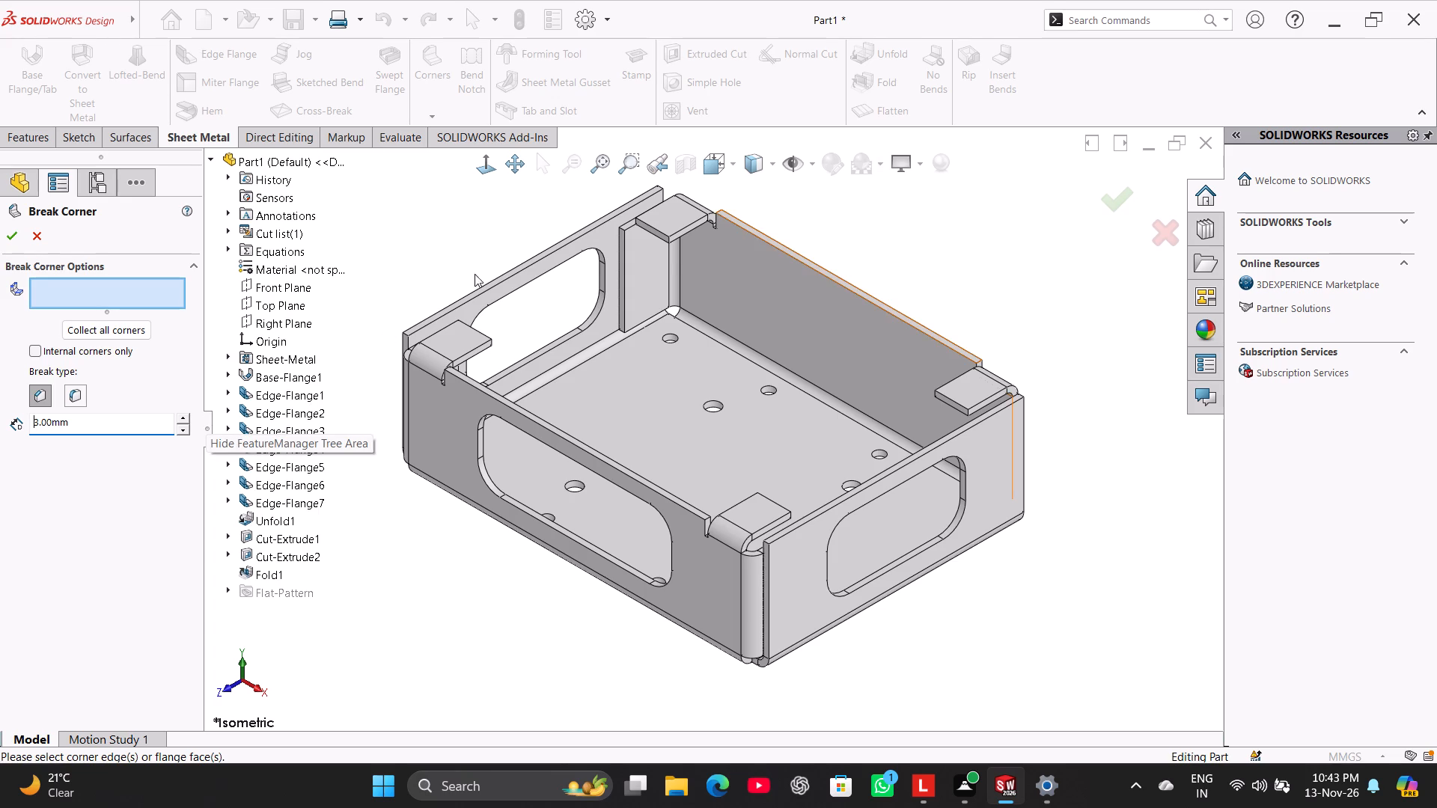
{"action": "scroll", "coordinate": [623, 215], "scroll_direction": "down", "scroll_amount": 2}
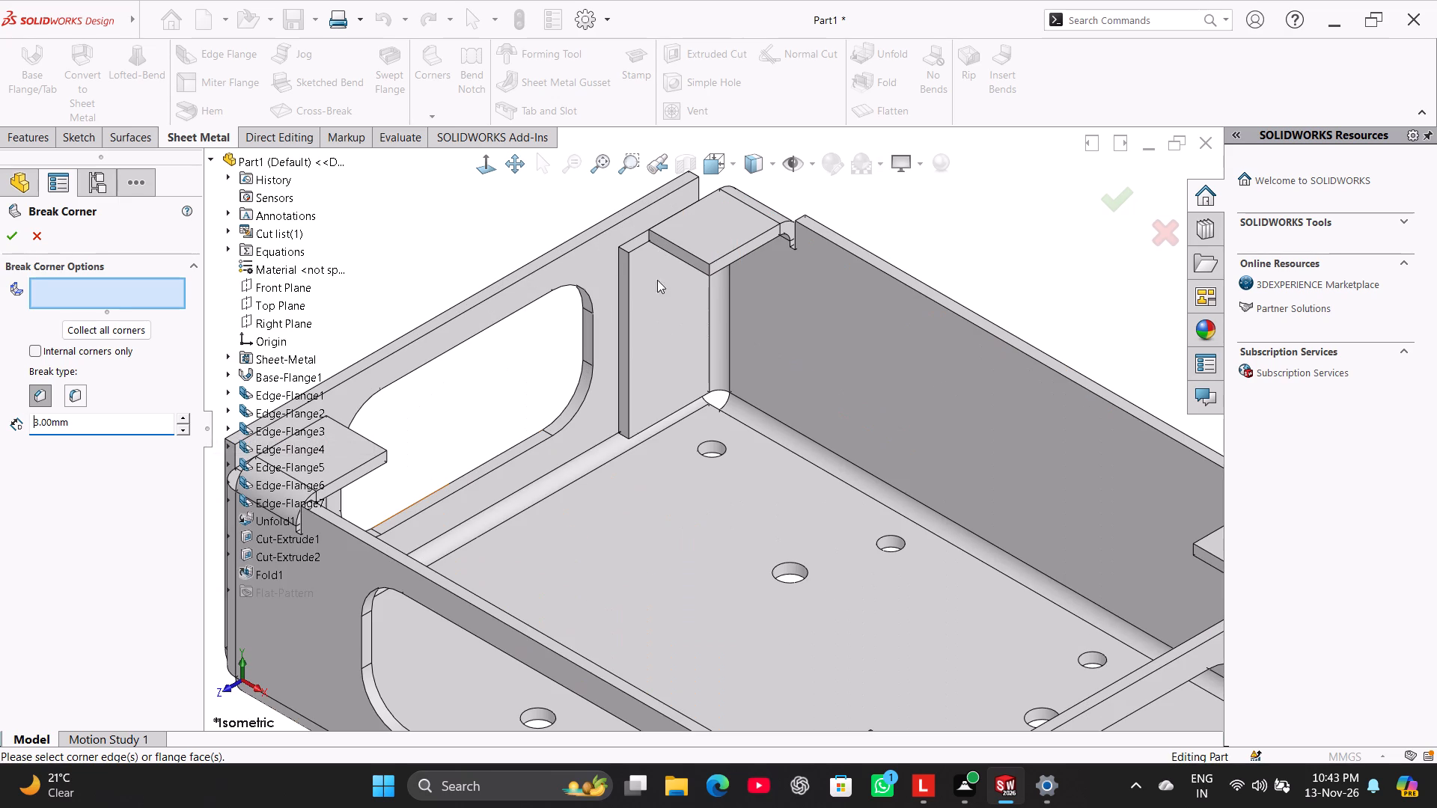
{"action": "left_click", "coordinate": [694, 263]}
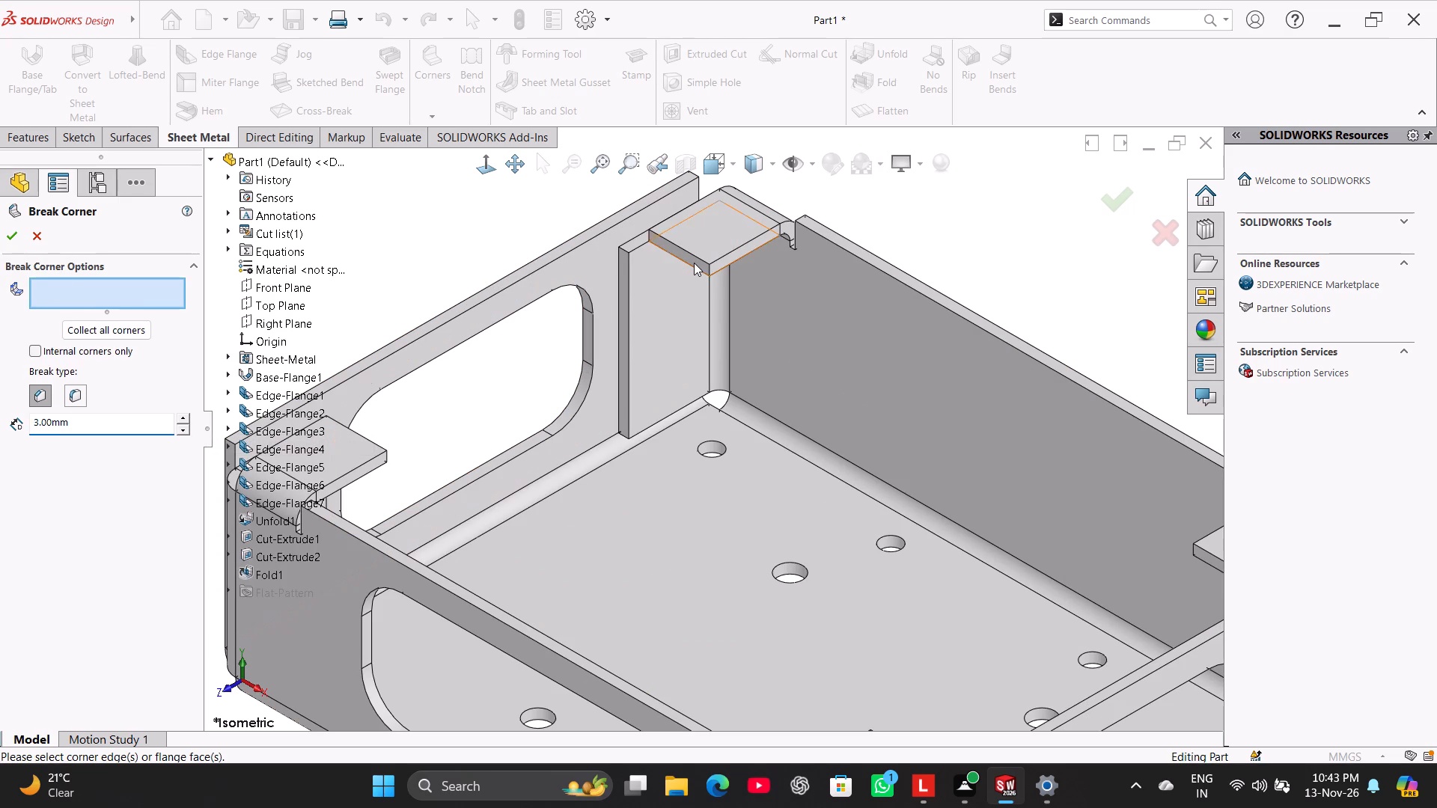
{"action": "left_click", "coordinate": [620, 313]}
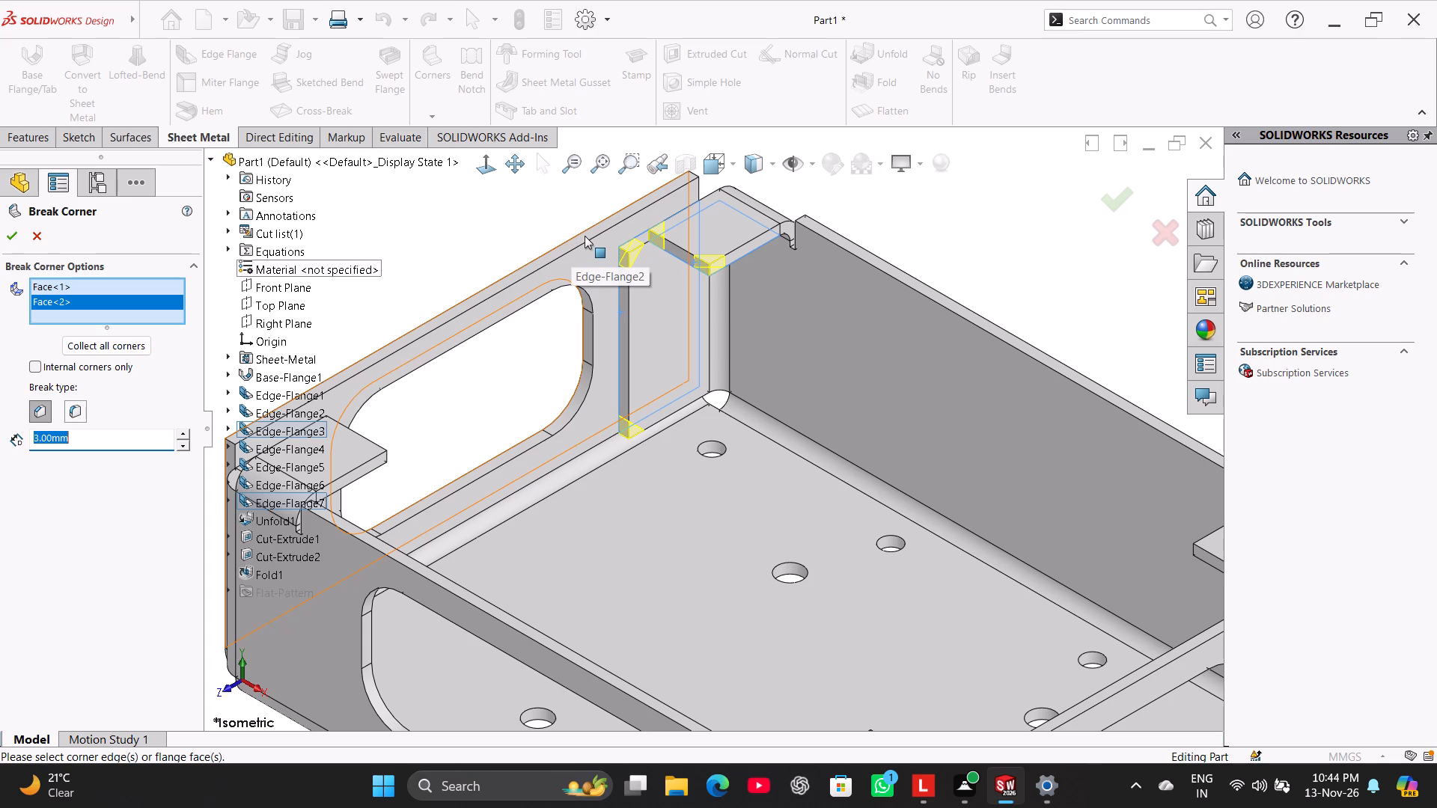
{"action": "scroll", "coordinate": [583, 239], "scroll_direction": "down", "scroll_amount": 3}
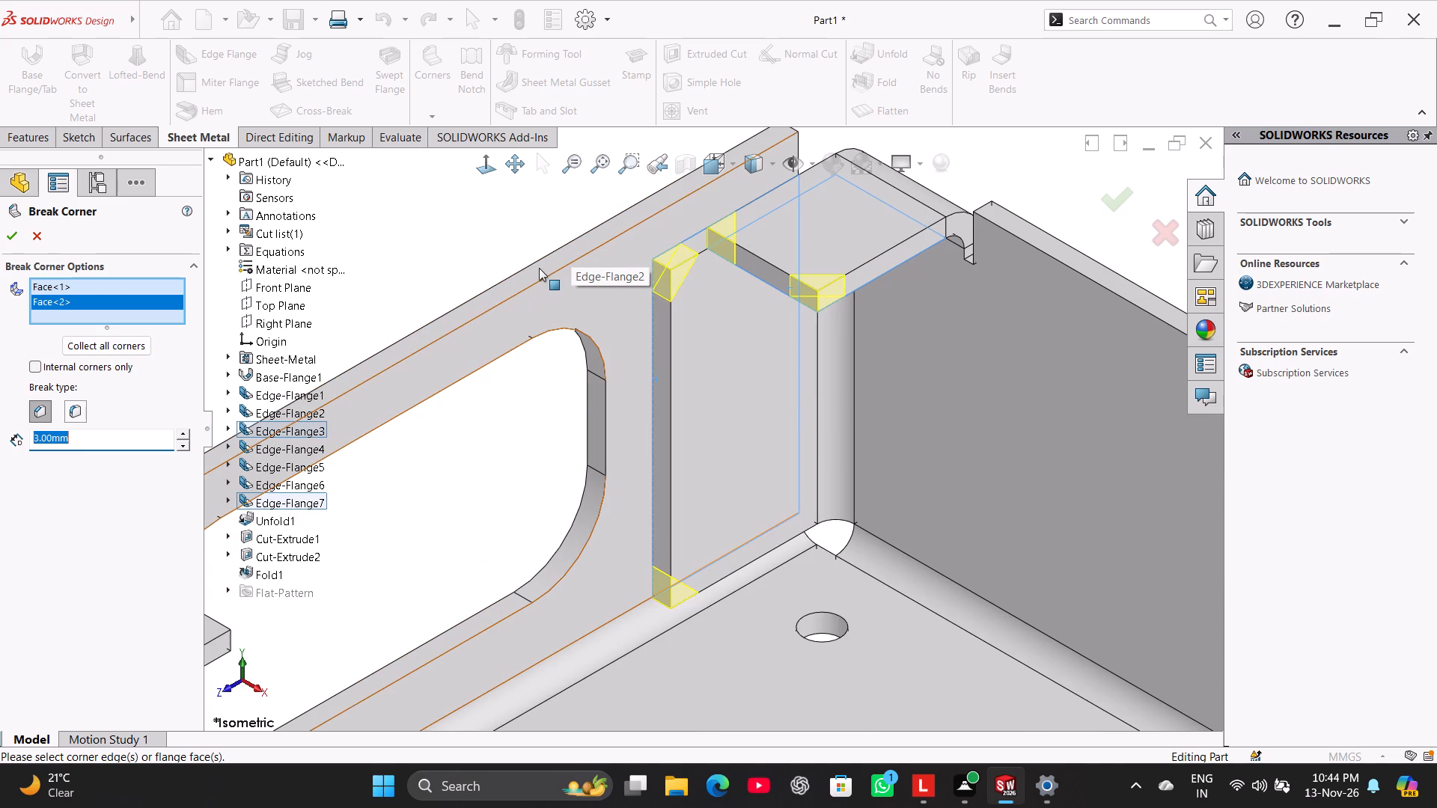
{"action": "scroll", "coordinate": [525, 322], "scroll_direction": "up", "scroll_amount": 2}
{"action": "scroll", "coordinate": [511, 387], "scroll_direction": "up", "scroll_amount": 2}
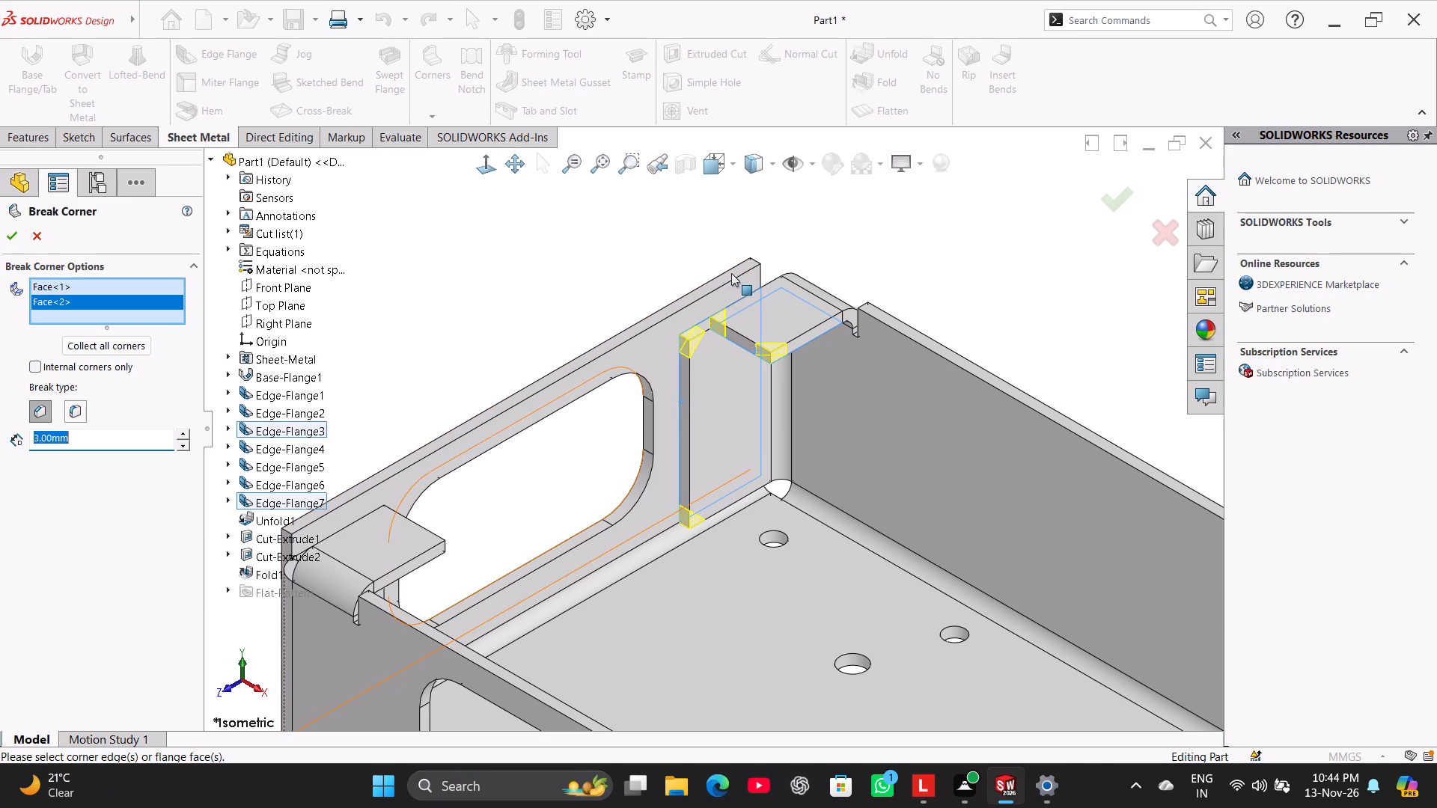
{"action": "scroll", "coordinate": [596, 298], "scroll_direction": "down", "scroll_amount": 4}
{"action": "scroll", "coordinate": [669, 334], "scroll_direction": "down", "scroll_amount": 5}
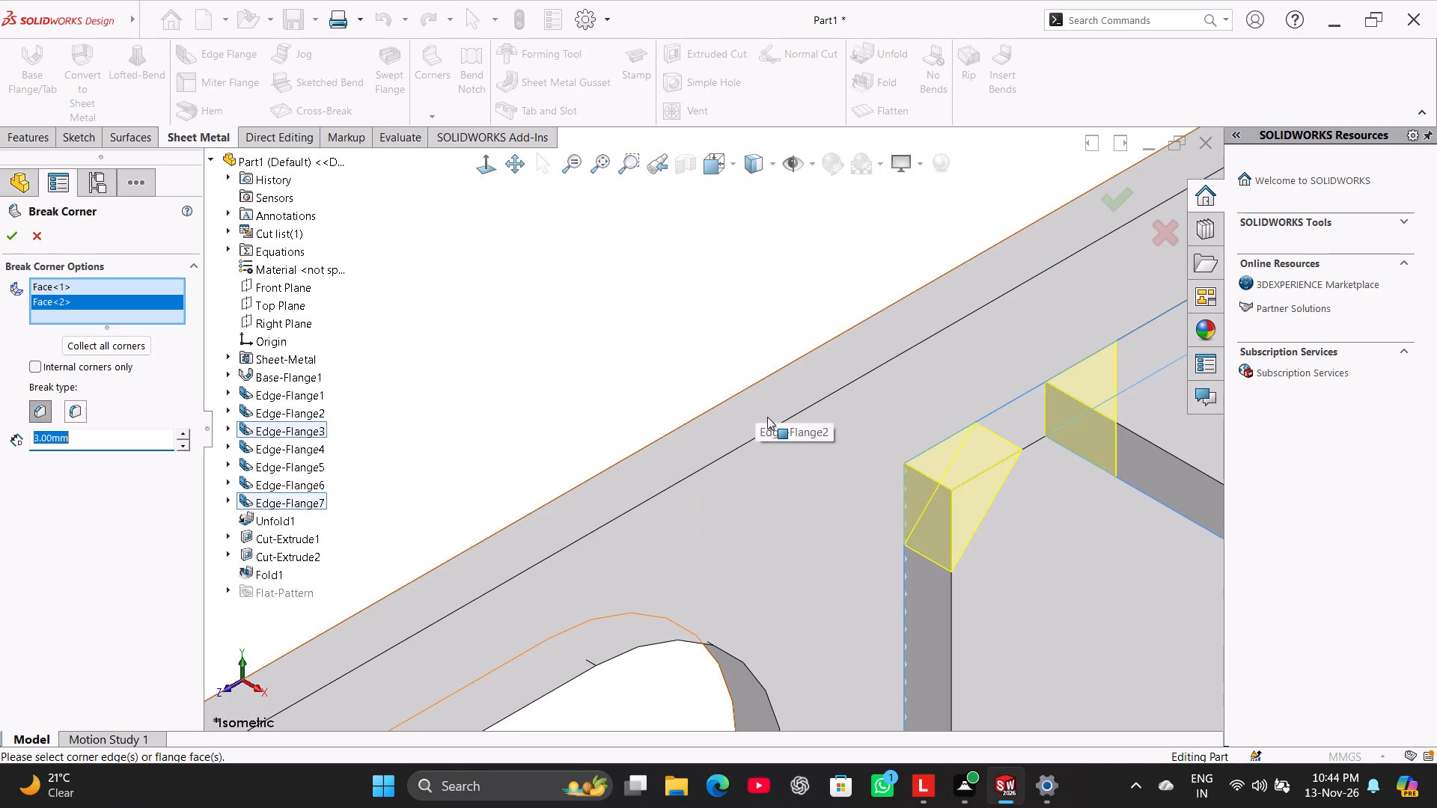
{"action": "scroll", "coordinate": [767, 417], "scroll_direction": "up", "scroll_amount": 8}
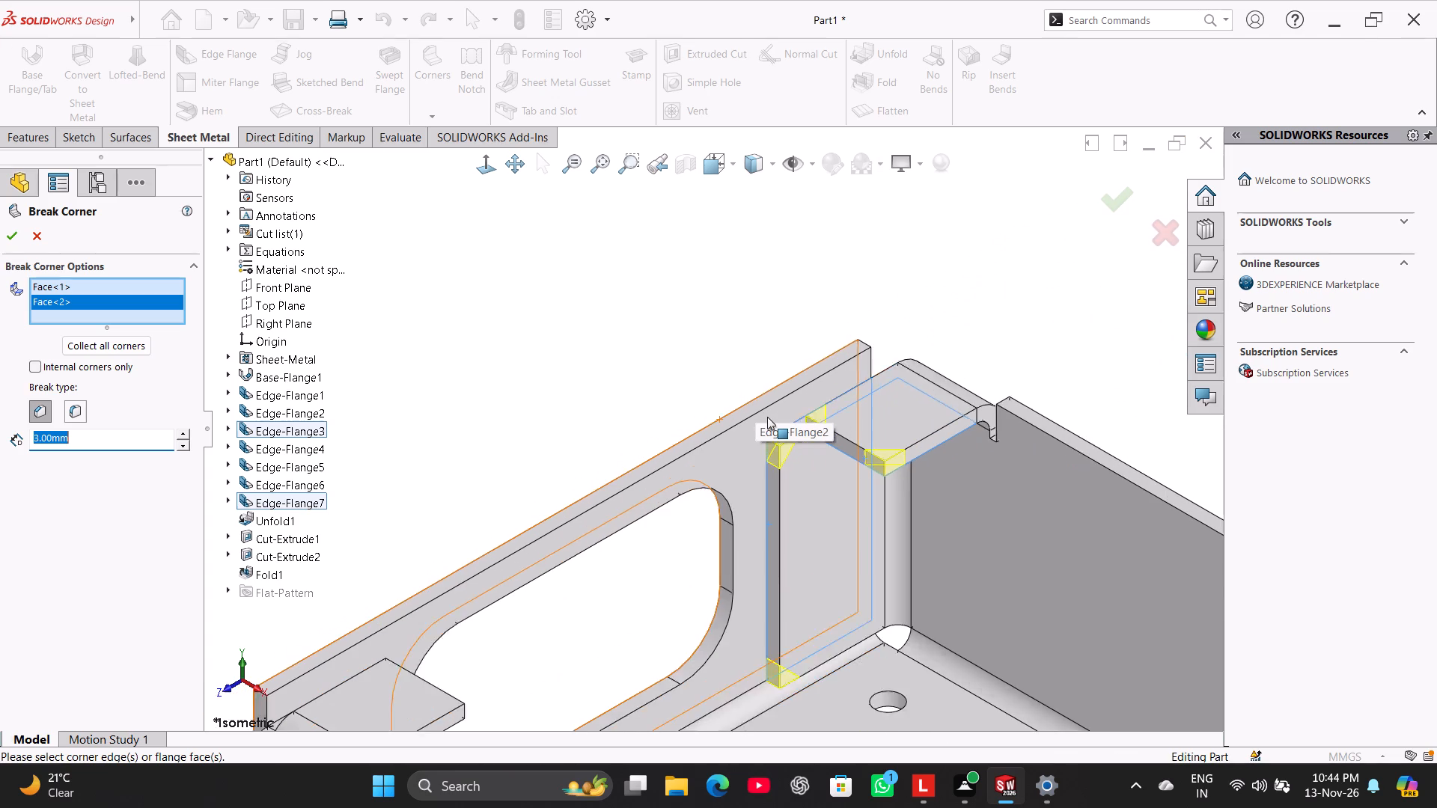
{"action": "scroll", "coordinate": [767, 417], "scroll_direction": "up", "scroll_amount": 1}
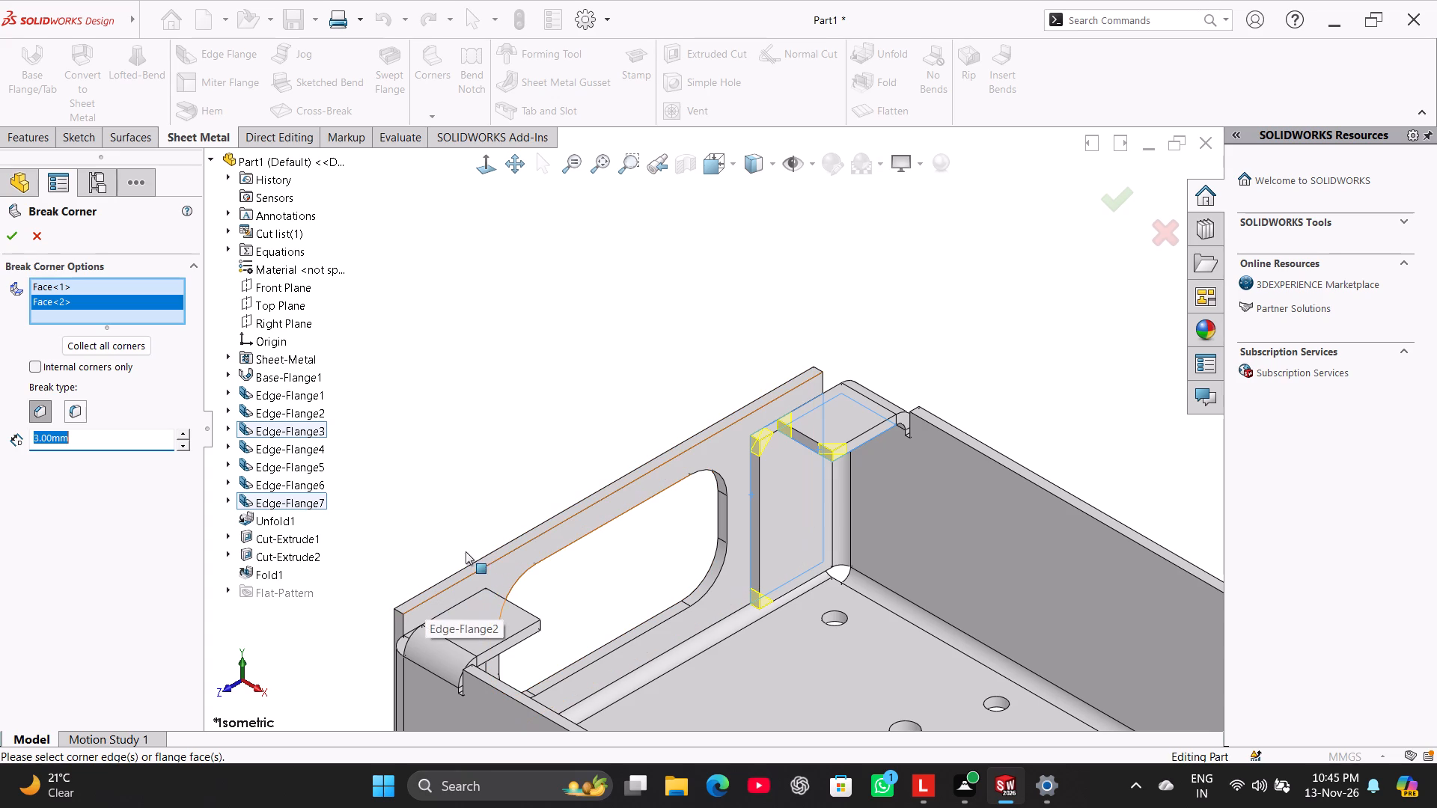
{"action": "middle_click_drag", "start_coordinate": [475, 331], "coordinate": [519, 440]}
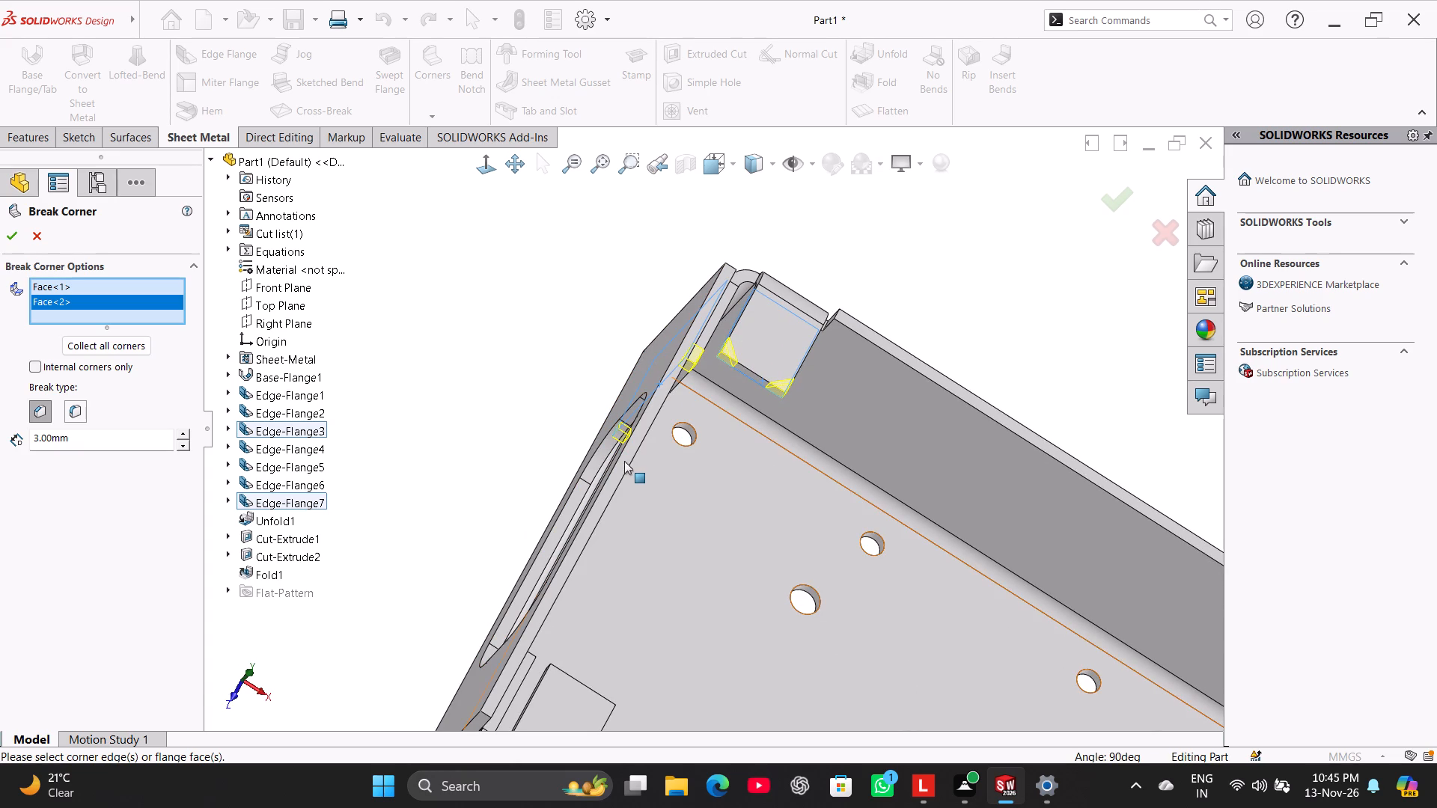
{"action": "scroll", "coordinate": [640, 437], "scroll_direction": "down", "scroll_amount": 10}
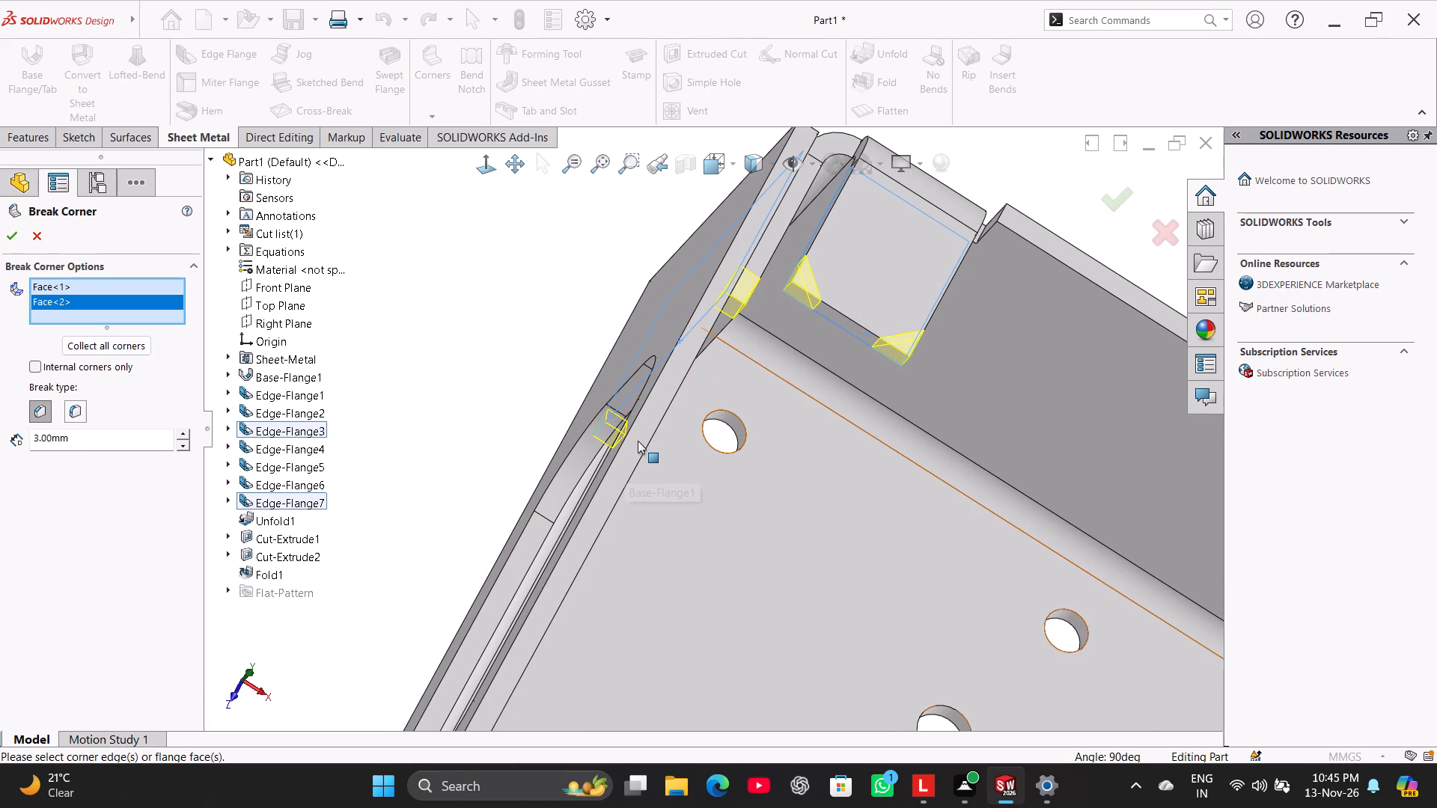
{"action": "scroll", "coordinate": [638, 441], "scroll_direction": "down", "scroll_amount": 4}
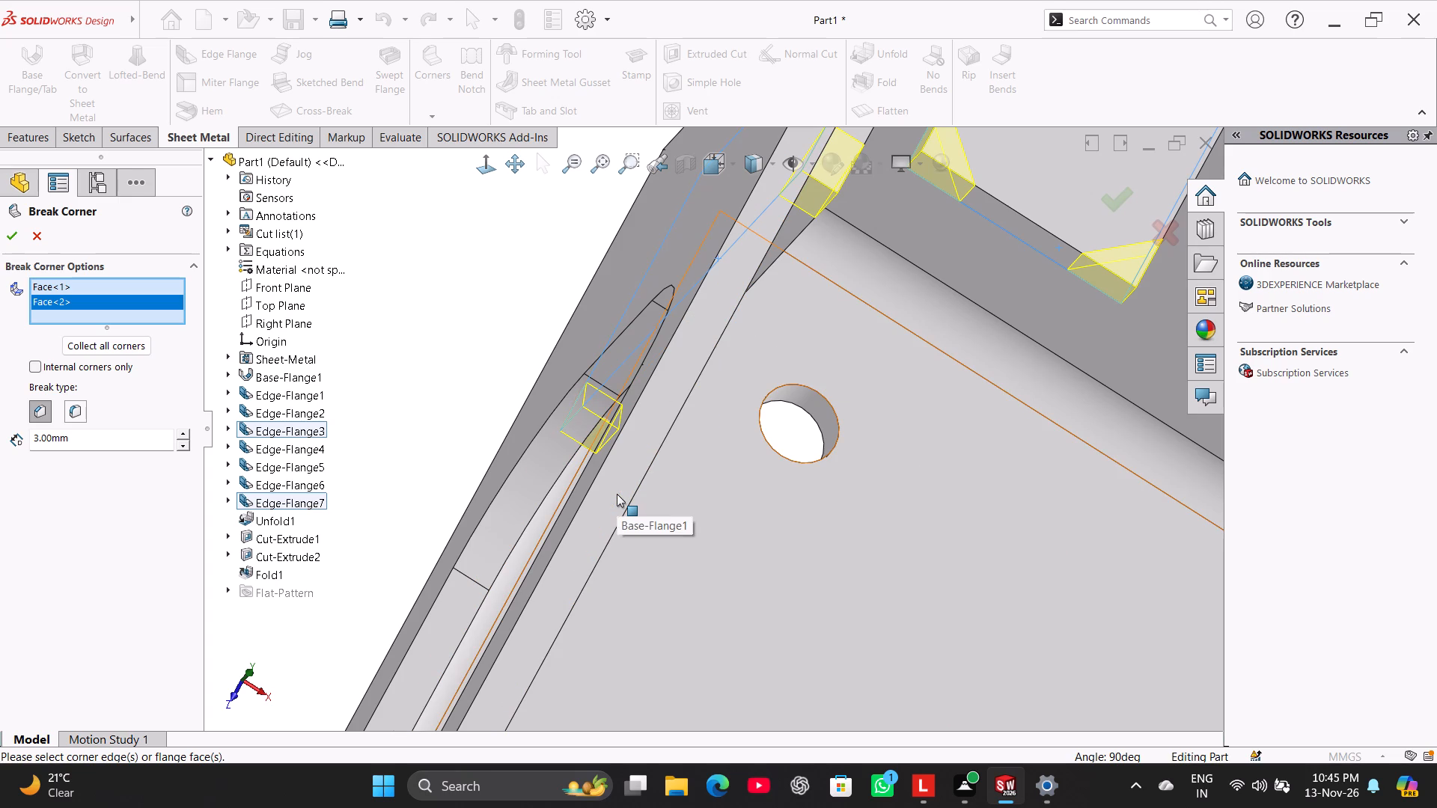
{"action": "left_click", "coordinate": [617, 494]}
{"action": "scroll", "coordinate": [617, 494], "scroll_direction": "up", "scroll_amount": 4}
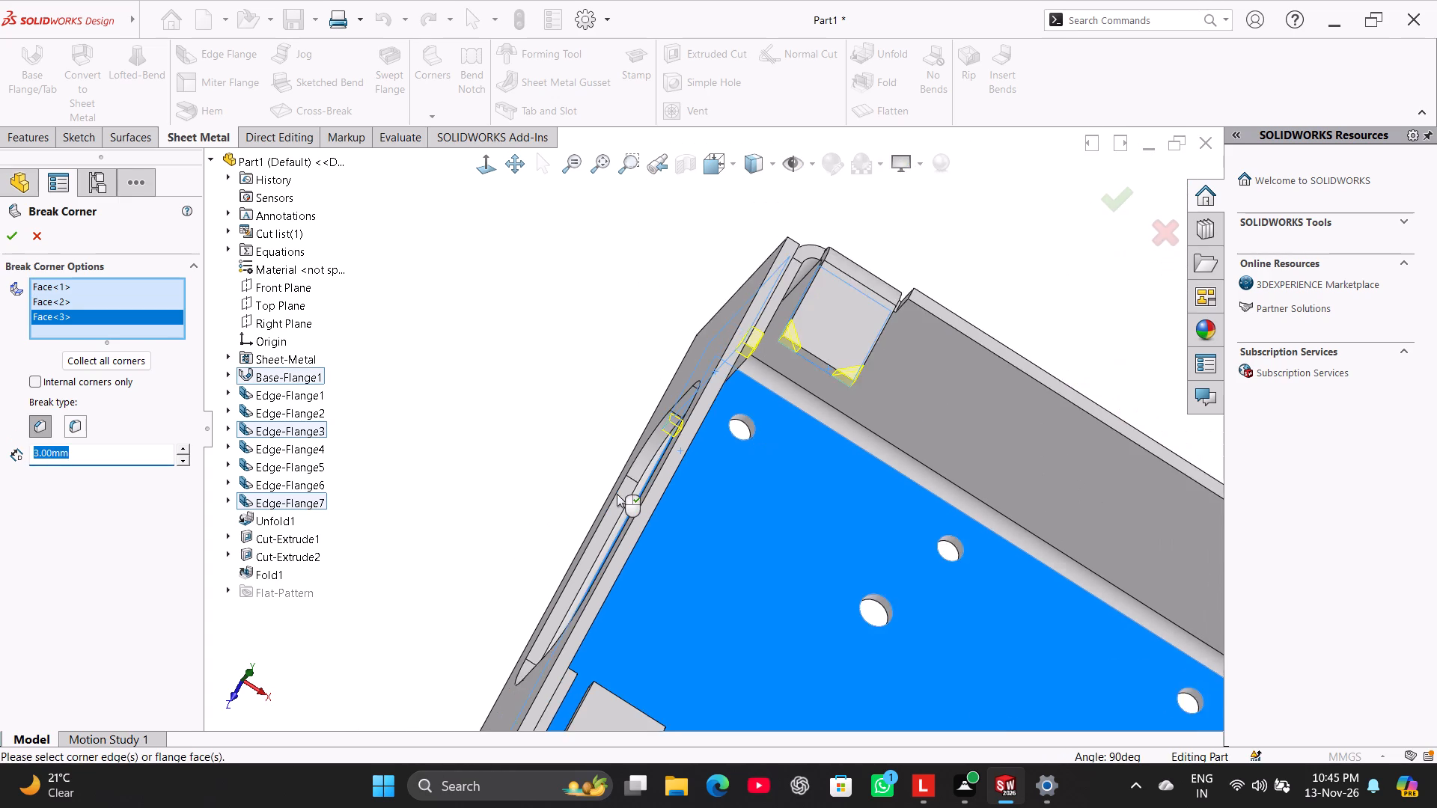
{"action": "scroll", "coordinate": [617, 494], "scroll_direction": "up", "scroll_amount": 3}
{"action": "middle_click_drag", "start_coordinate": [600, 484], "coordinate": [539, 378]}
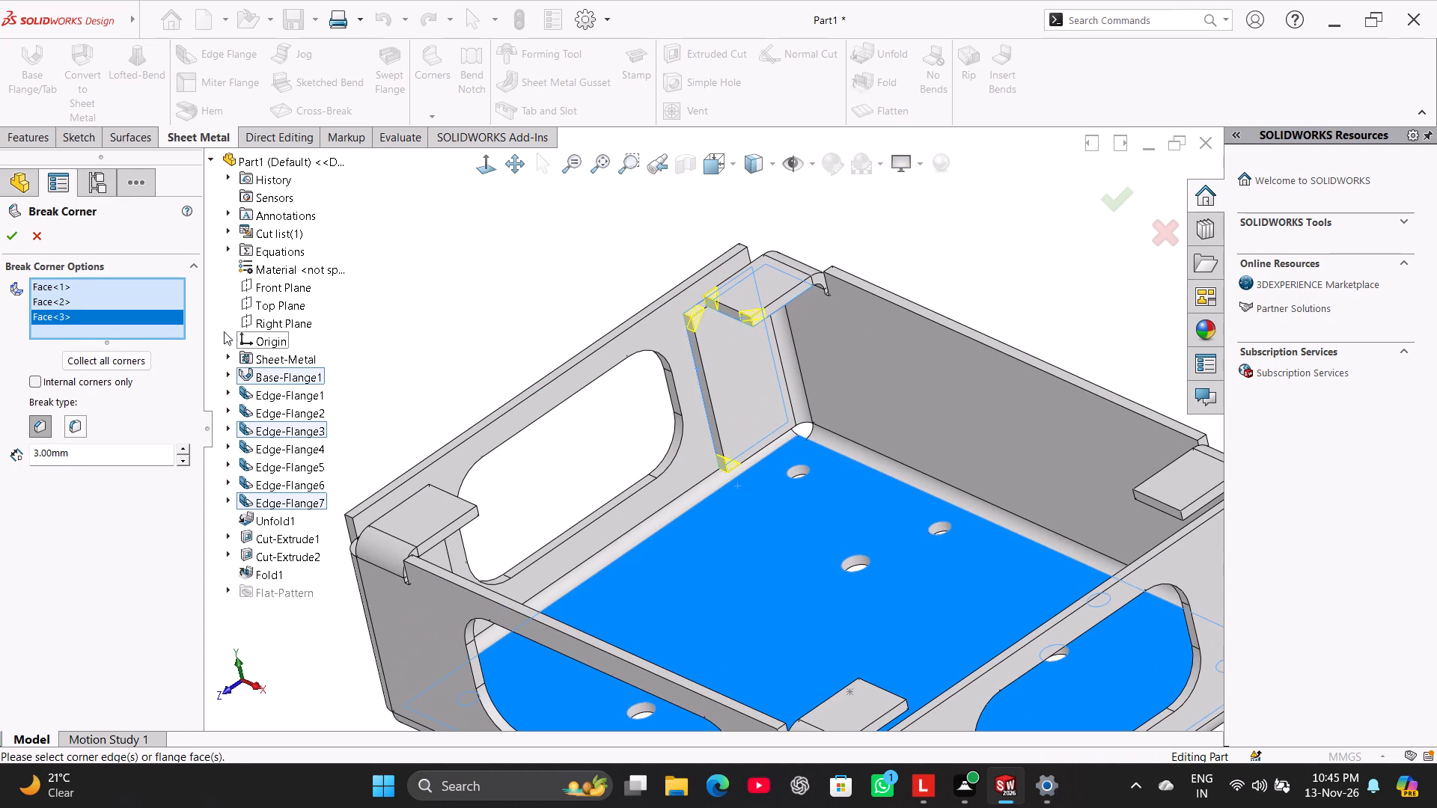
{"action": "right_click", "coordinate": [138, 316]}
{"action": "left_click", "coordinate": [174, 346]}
Try to add the end wall beside the selected tab and upright flange to the Break Corner selection.
{"action": "middle_click_drag", "start_coordinate": [490, 370], "coordinate": [516, 390]}
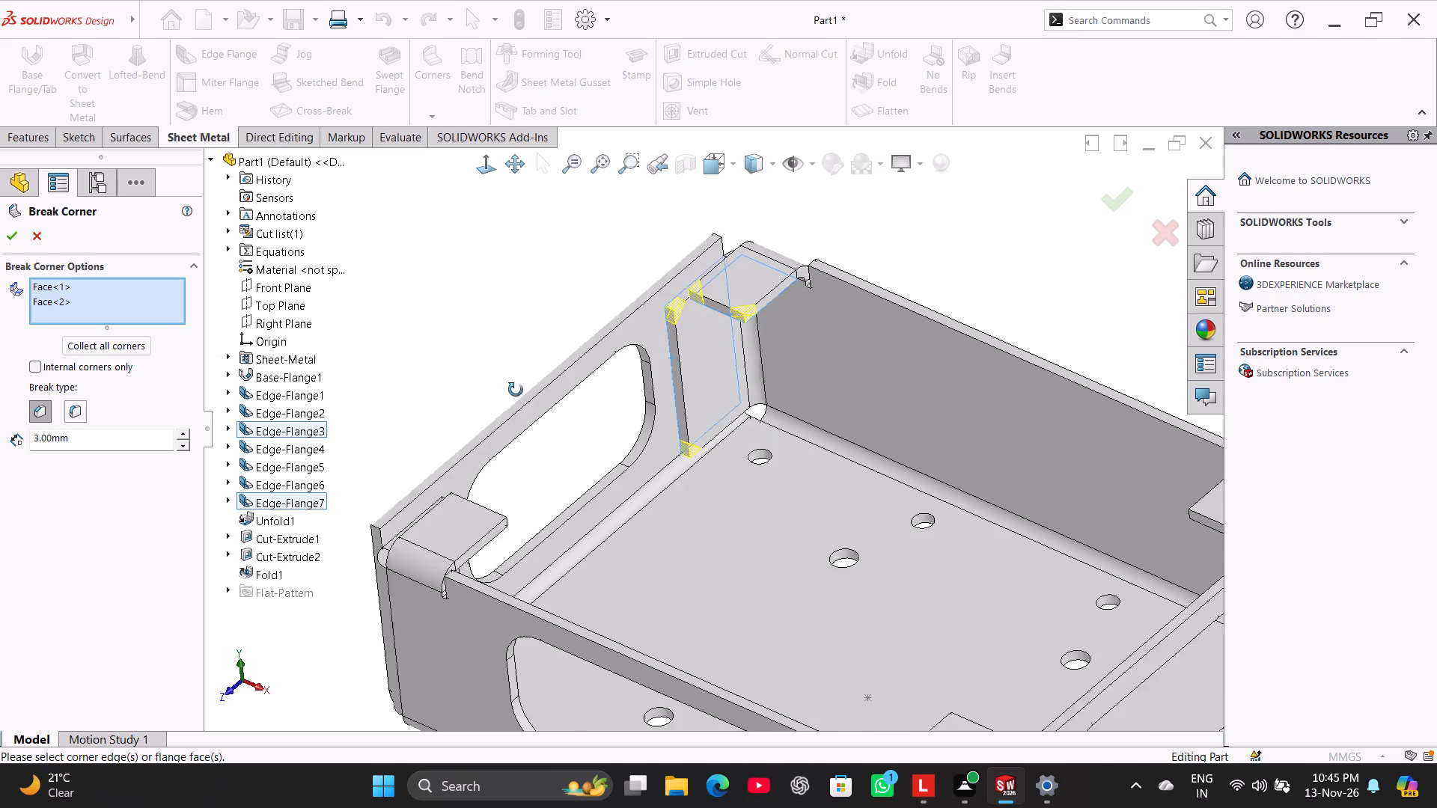
{"action": "middle_click_drag", "start_coordinate": [516, 390], "coordinate": [543, 424]}
{"action": "left_click", "coordinate": [534, 403]}
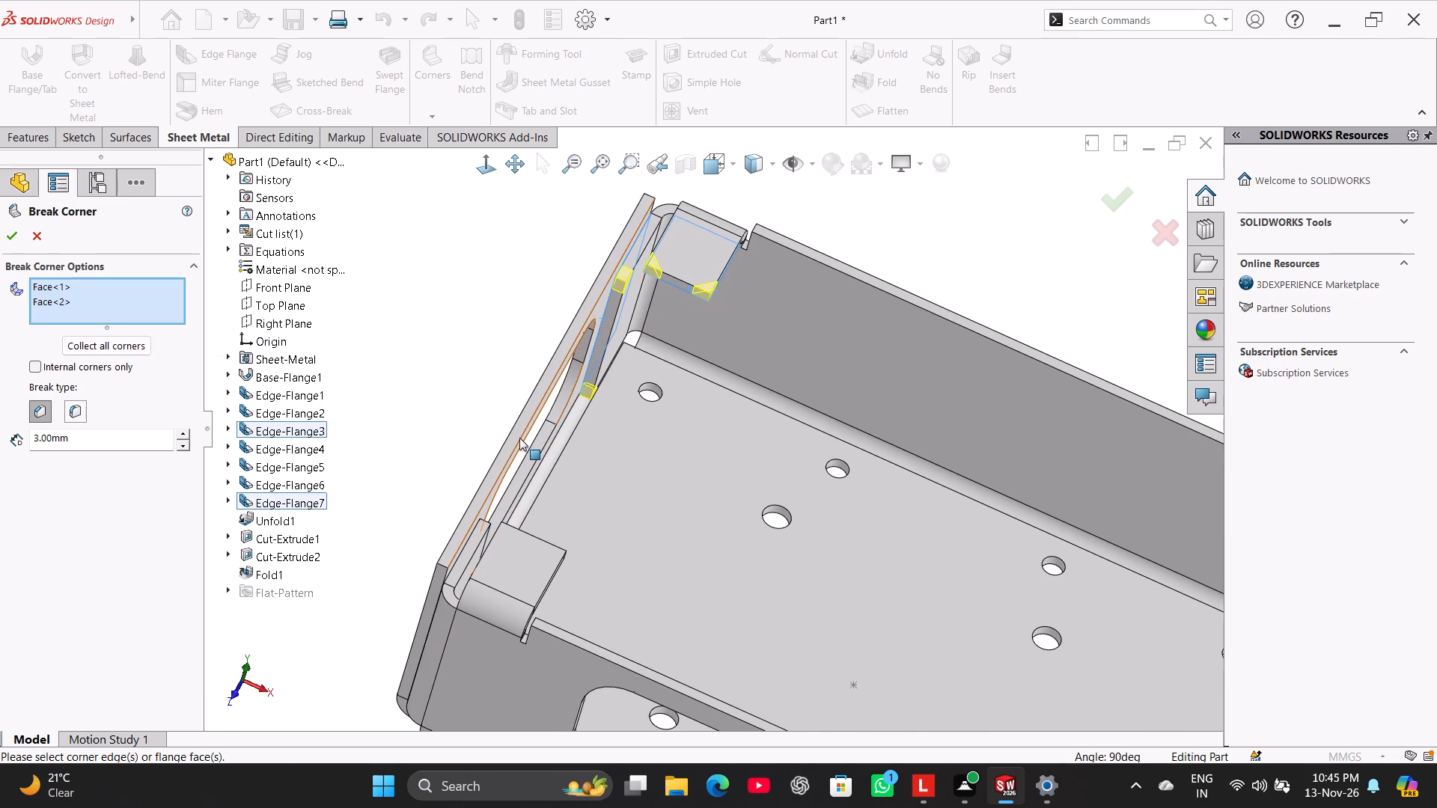
{"action": "left_click", "coordinate": [523, 423]}
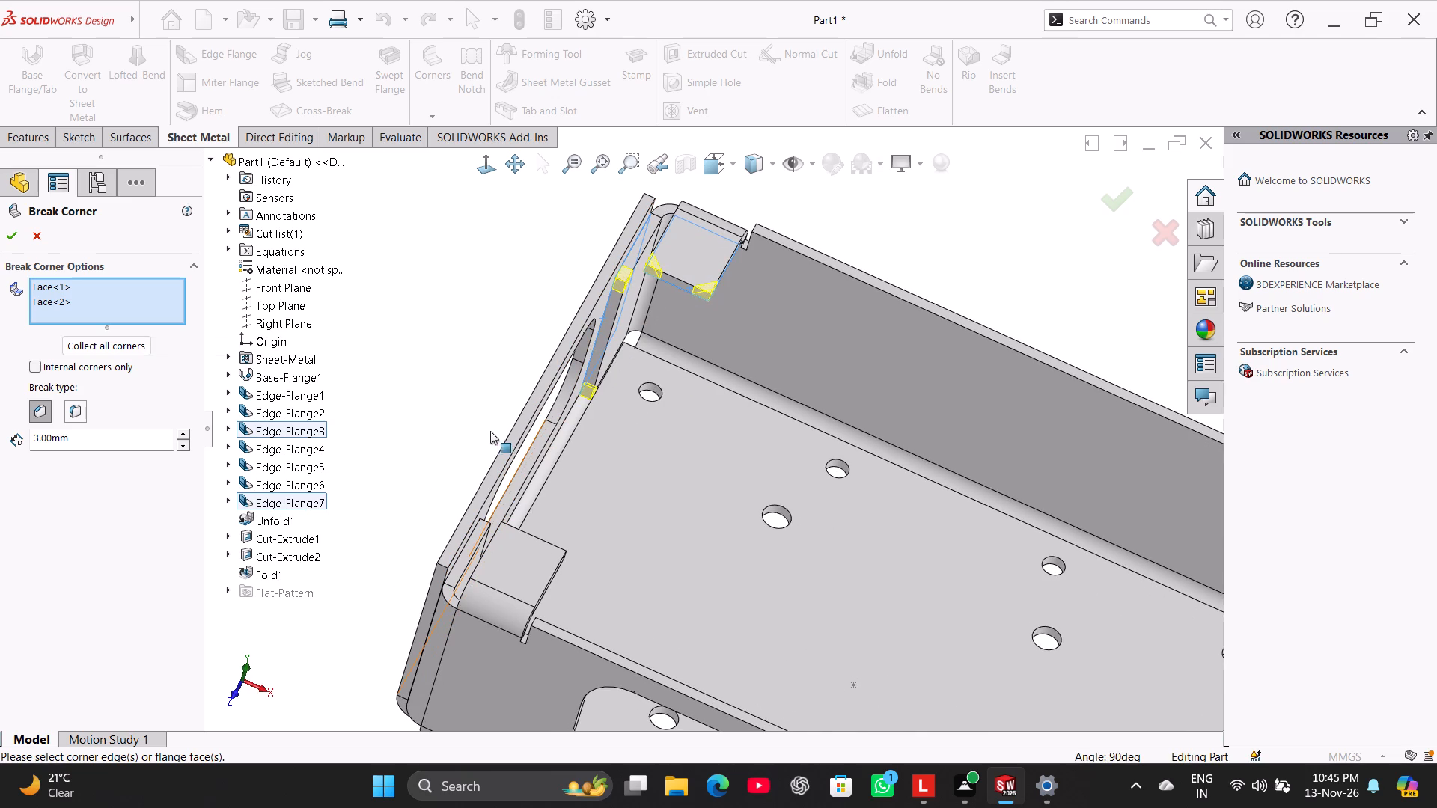
{"action": "middle_click_drag", "start_coordinate": [479, 391], "coordinate": [487, 286]}
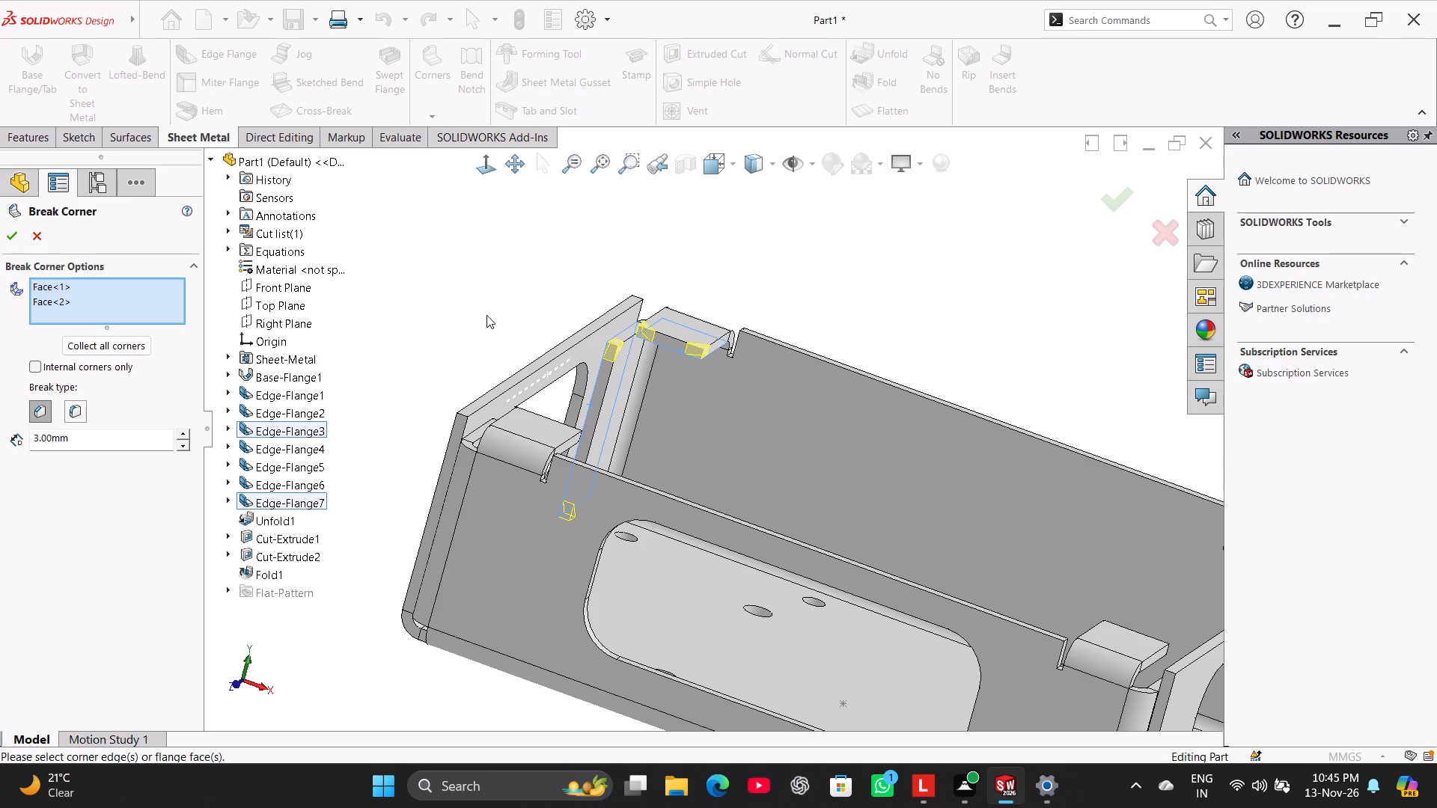
{"action": "middle_click_drag", "start_coordinate": [493, 265], "coordinate": [495, 303]}
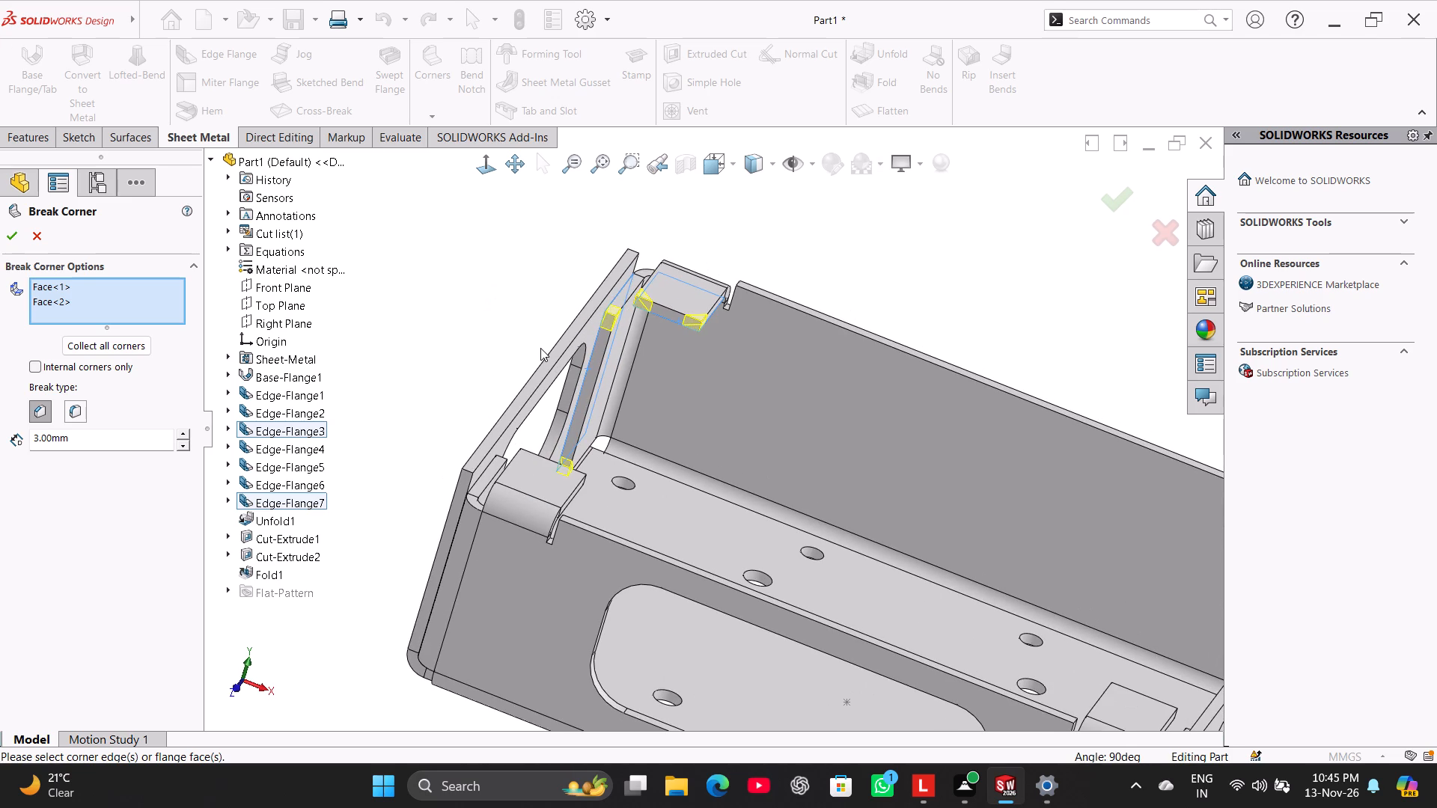
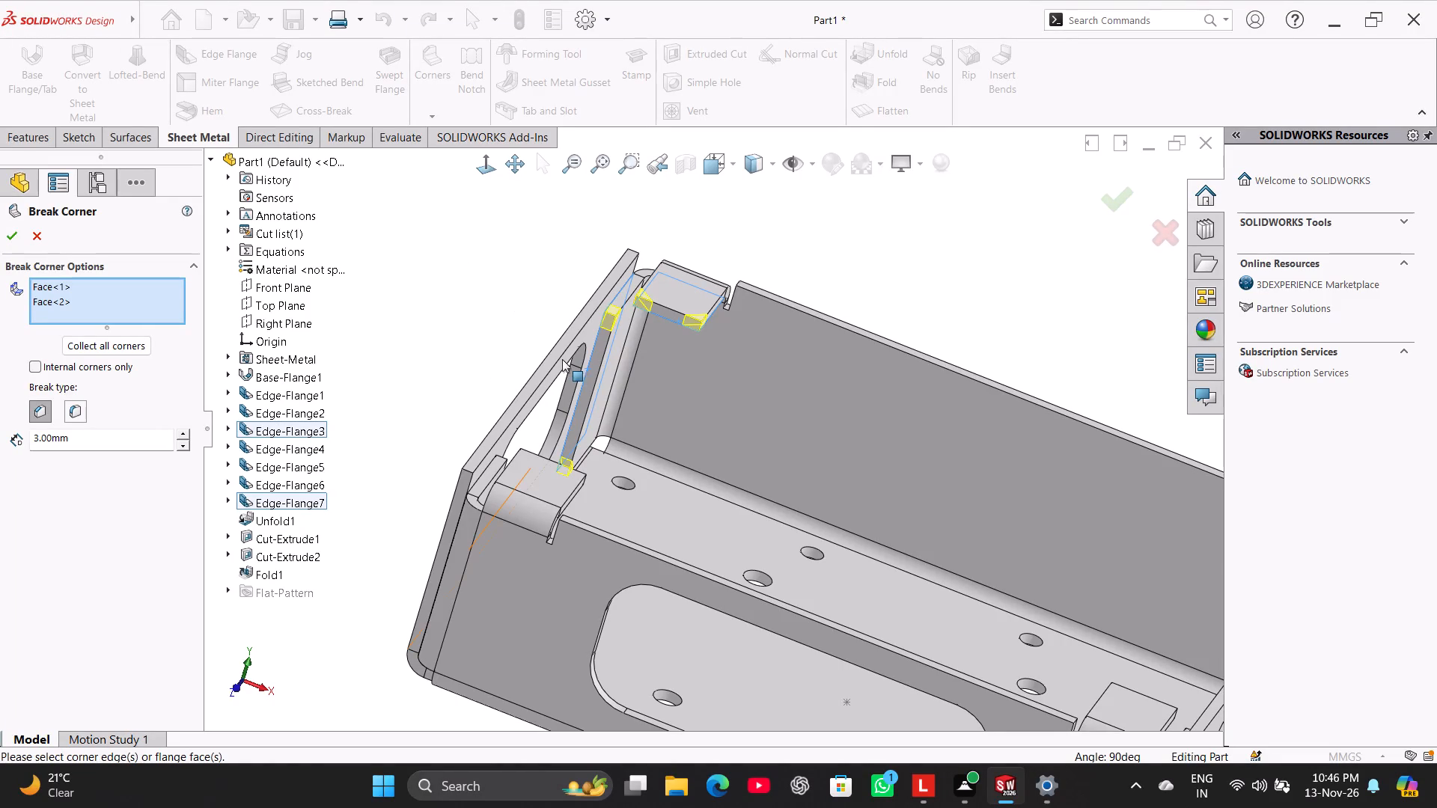
Add the other back corner's top tab, the solid back wall and both end walls to the 3 mm Break Corner selection.
{"action": "right_click_drag", "start_coordinate": [479, 379], "coordinate": [573, 269]}
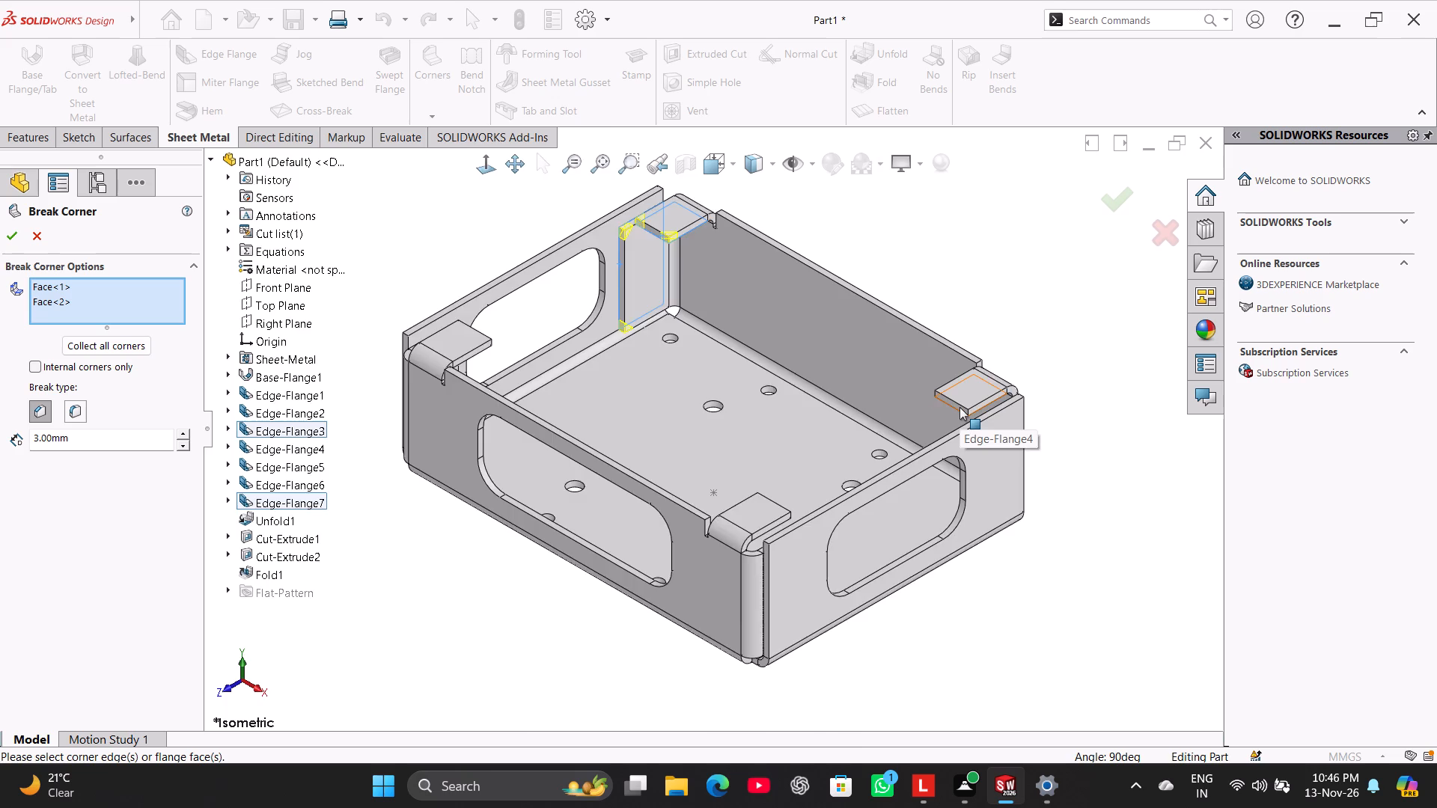
{"action": "scroll", "coordinate": [959, 407], "scroll_direction": "down", "scroll_amount": 4}
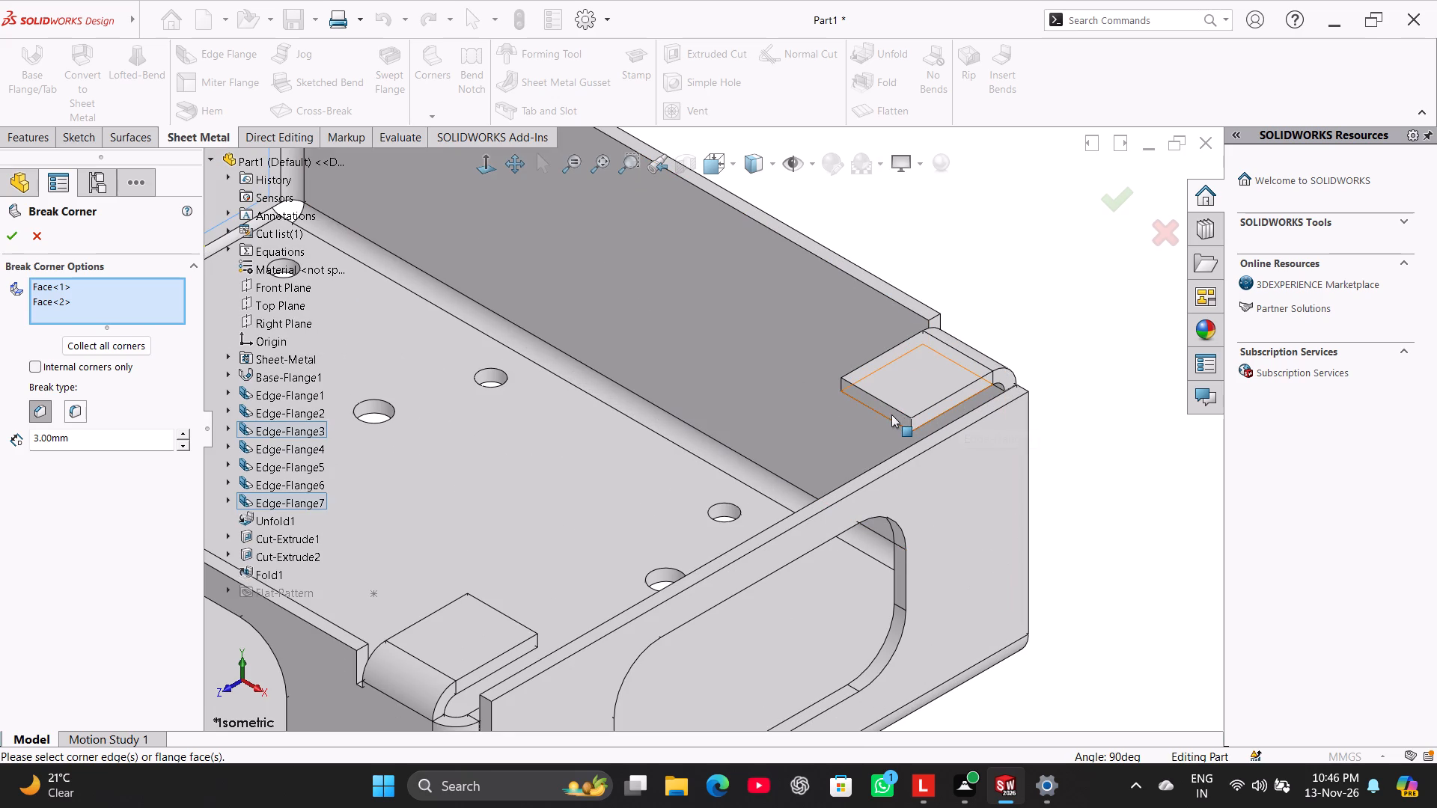
{"action": "left_click", "coordinate": [891, 414]}
{"action": "scroll", "coordinate": [872, 449], "scroll_direction": "up", "scroll_amount": 2}
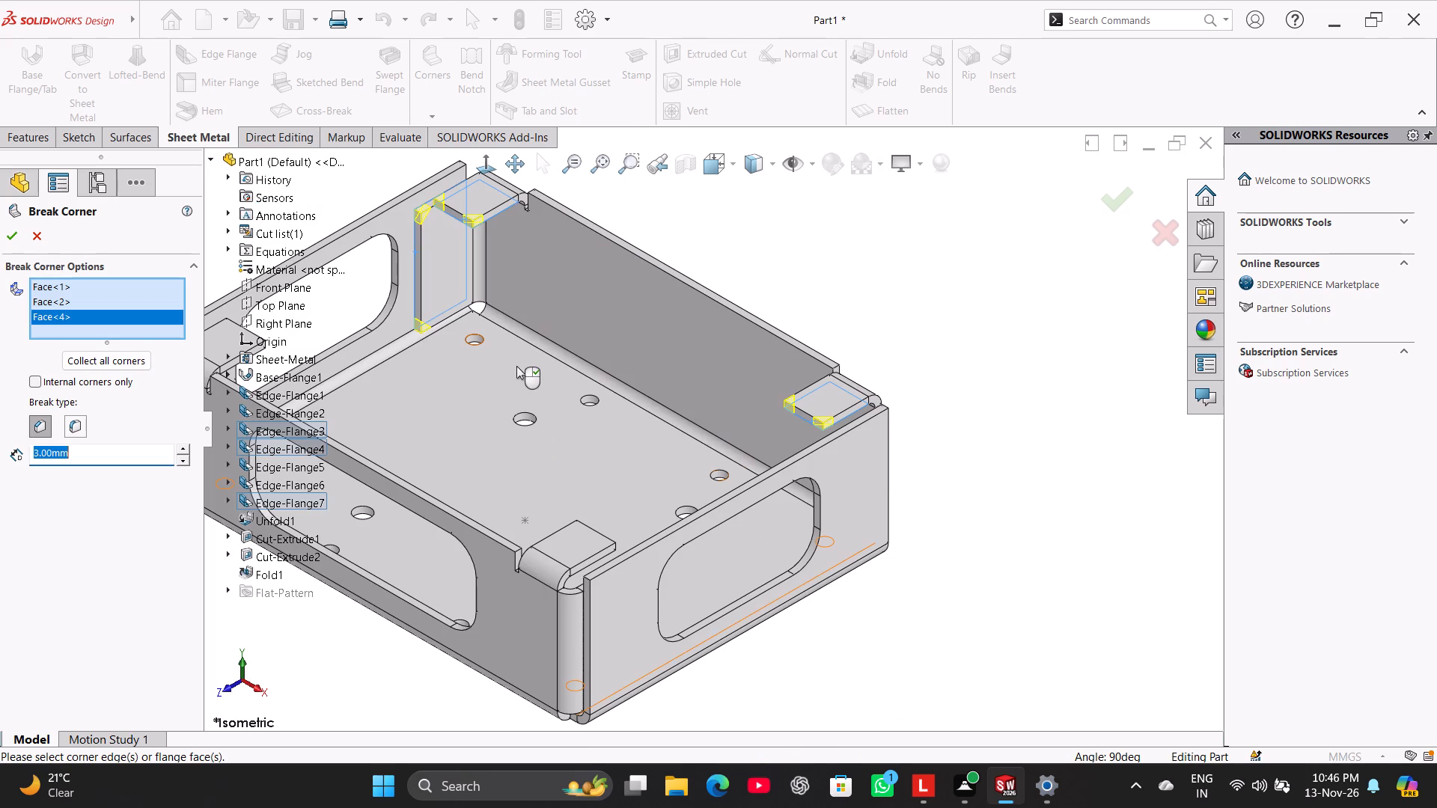
{"action": "scroll", "coordinate": [515, 353], "scroll_direction": "up", "scroll_amount": 1}
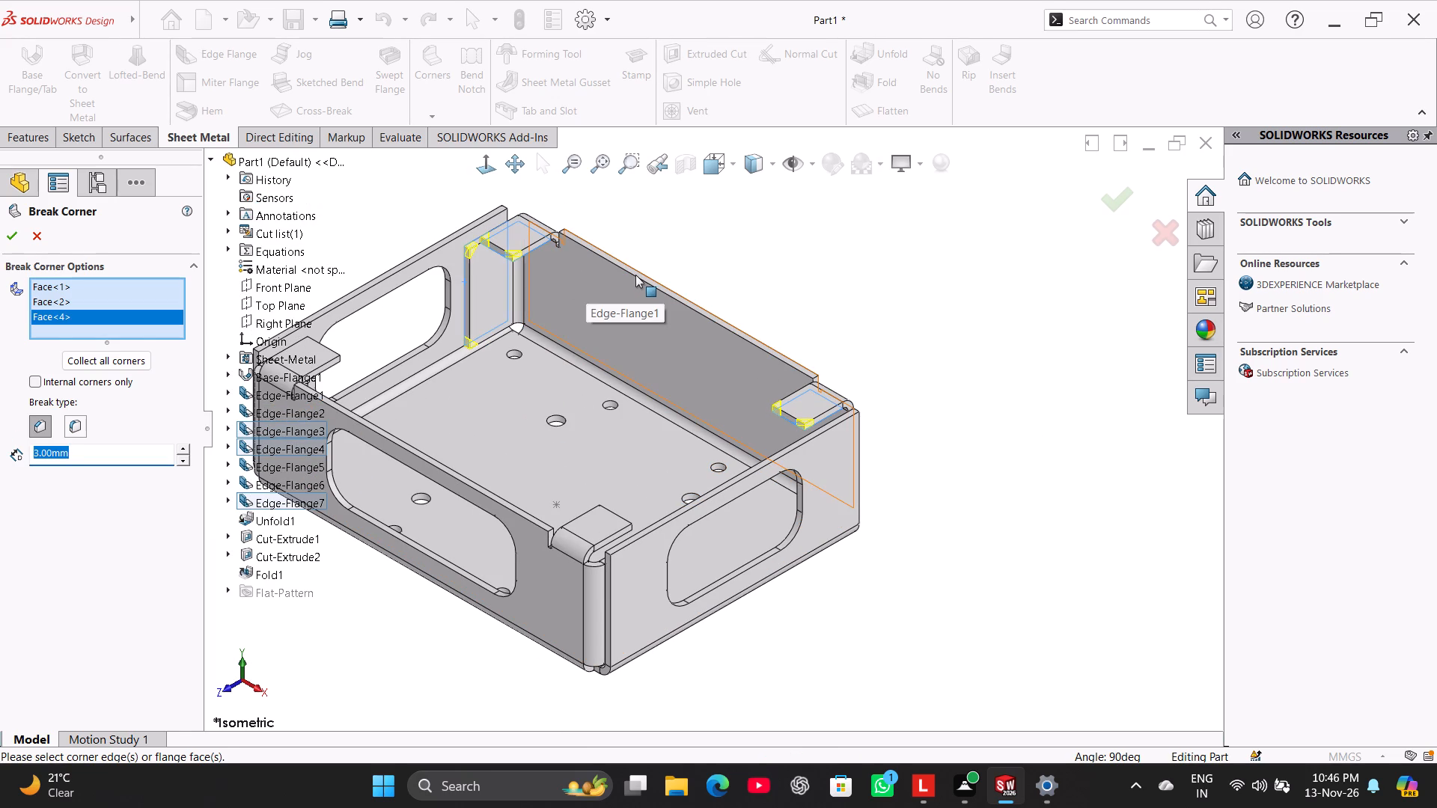
{"action": "left_click", "coordinate": [635, 275]}
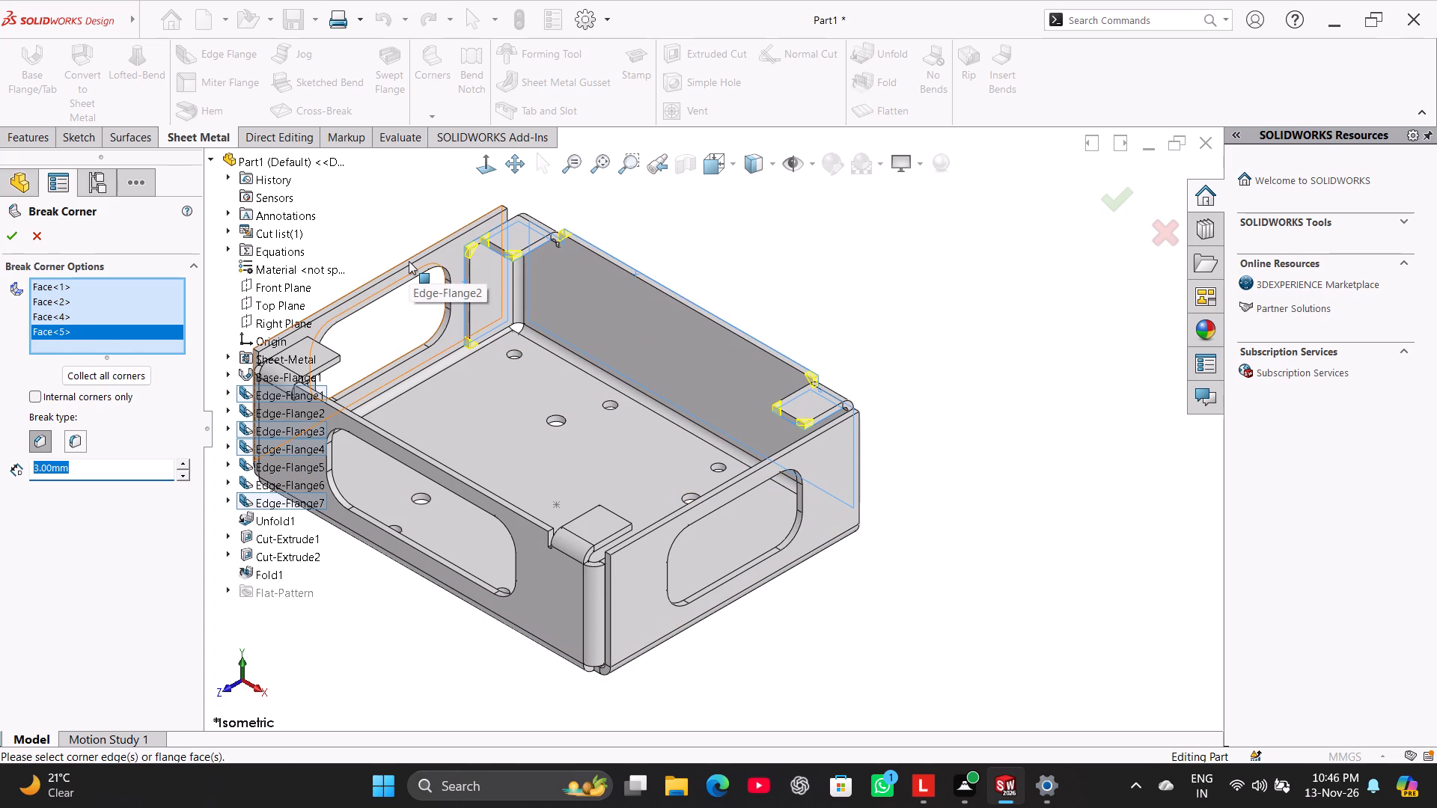
{"action": "left_click", "coordinate": [409, 261]}
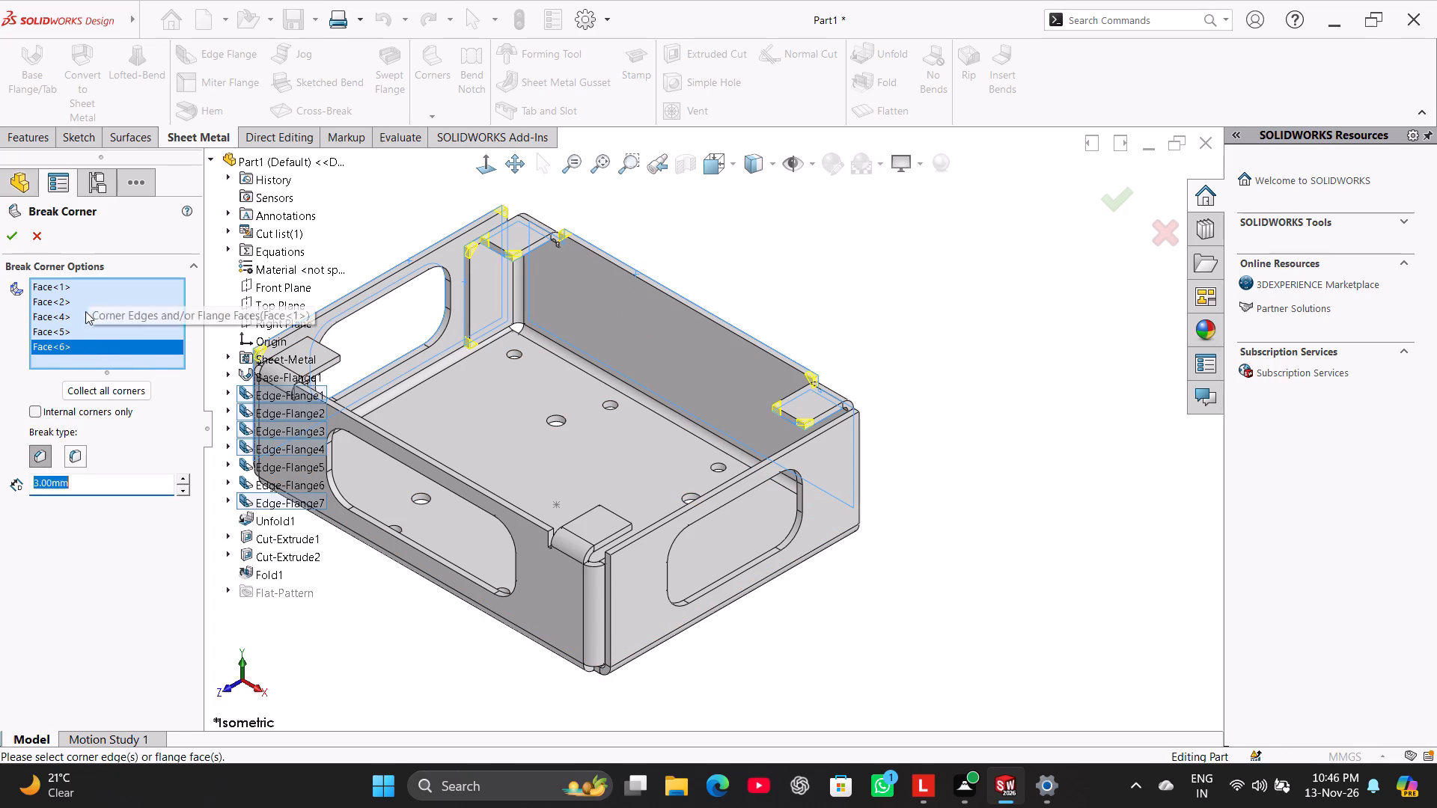
{"action": "scroll", "coordinate": [497, 594], "scroll_direction": "up", "scroll_amount": 2}
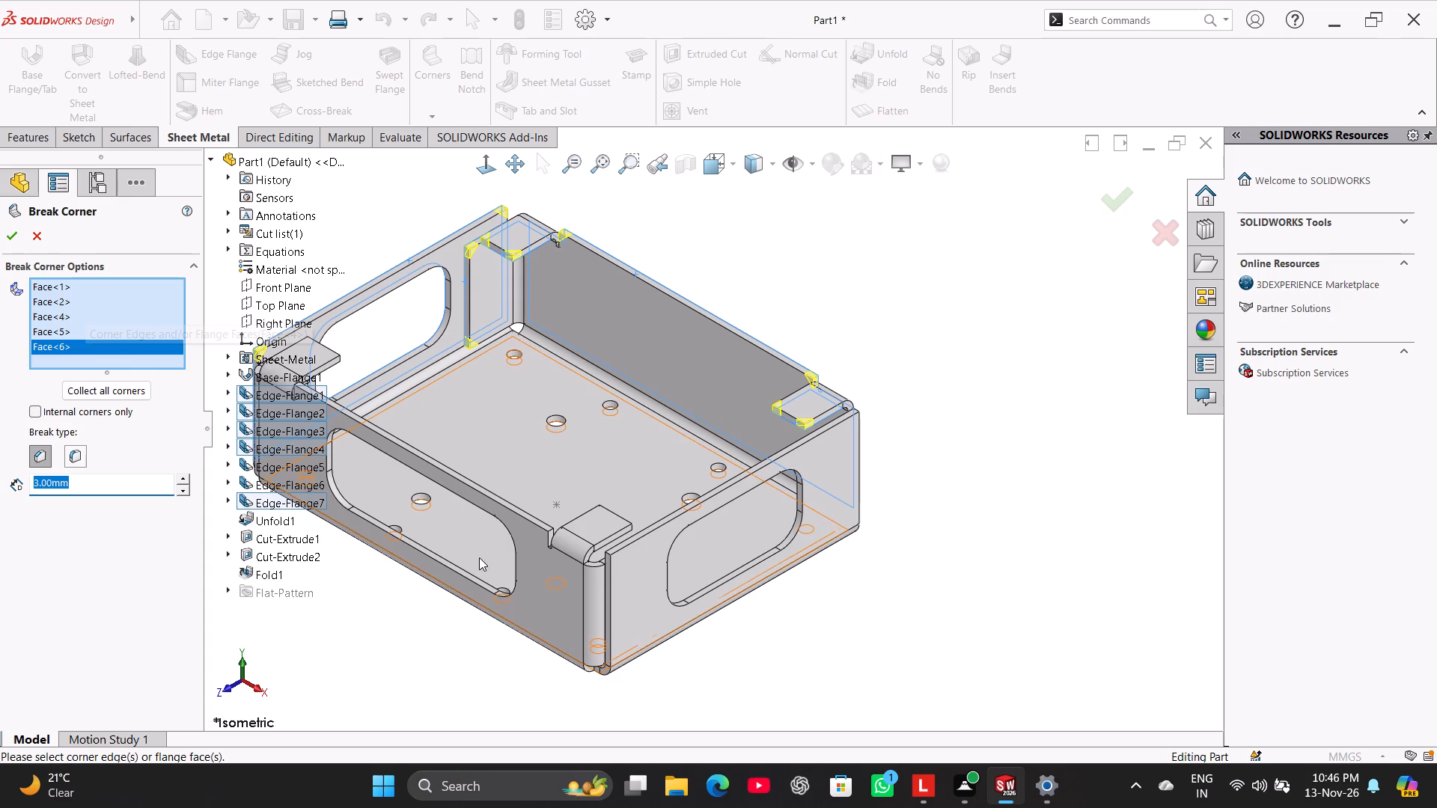
{"action": "left_click", "coordinate": [213, 159]}
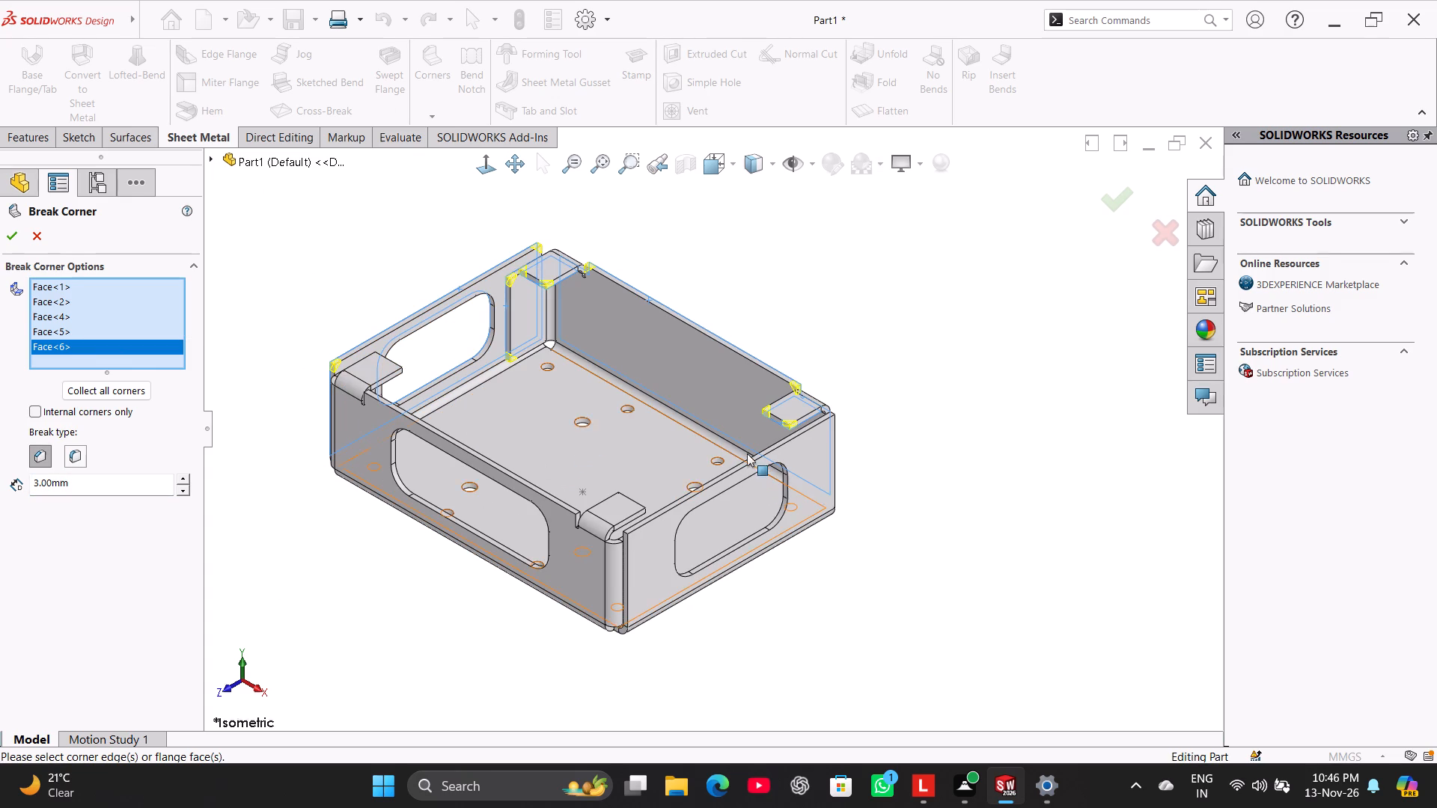
{"action": "scroll", "coordinate": [747, 453], "scroll_direction": "down", "scroll_amount": 6}
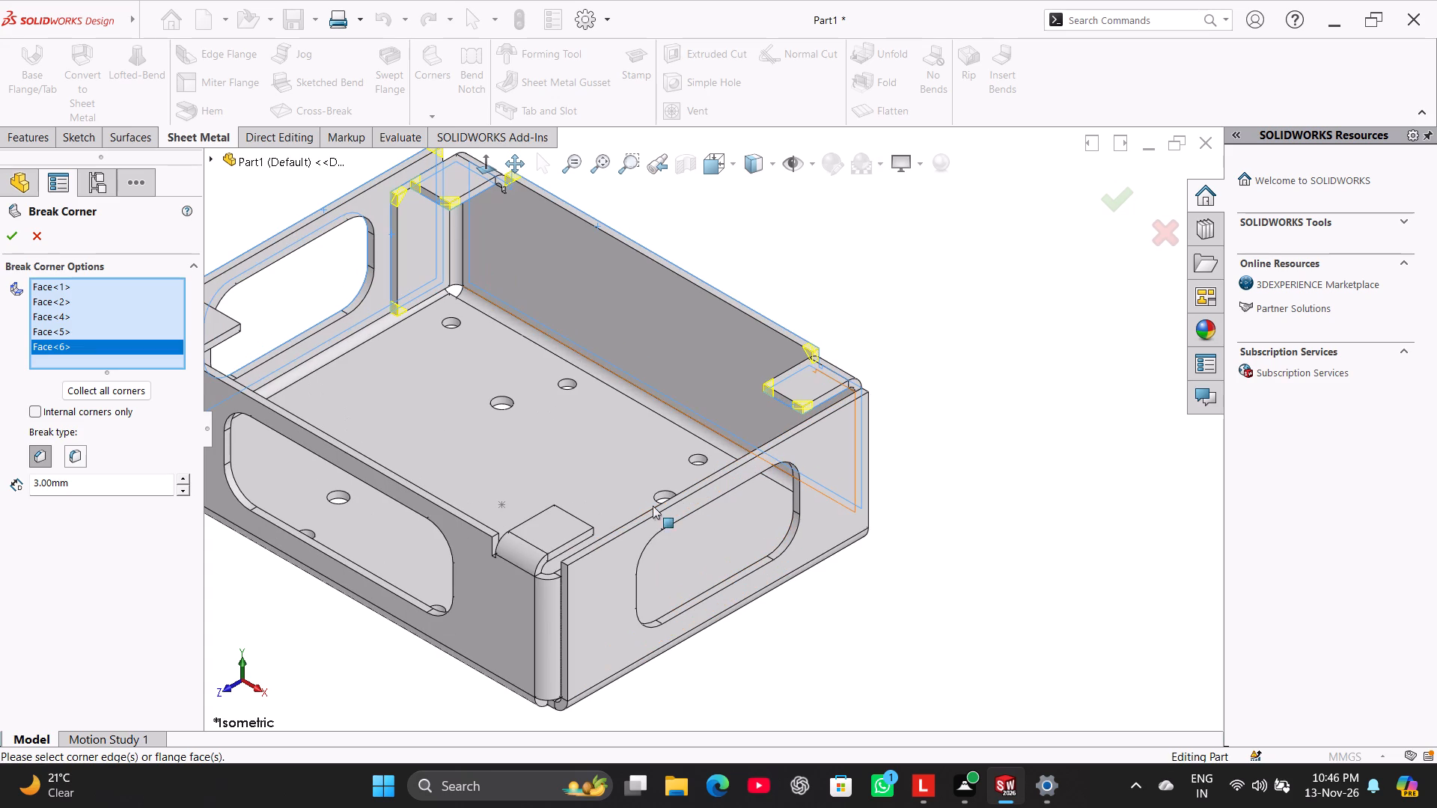
{"action": "left_click", "coordinate": [779, 440]}
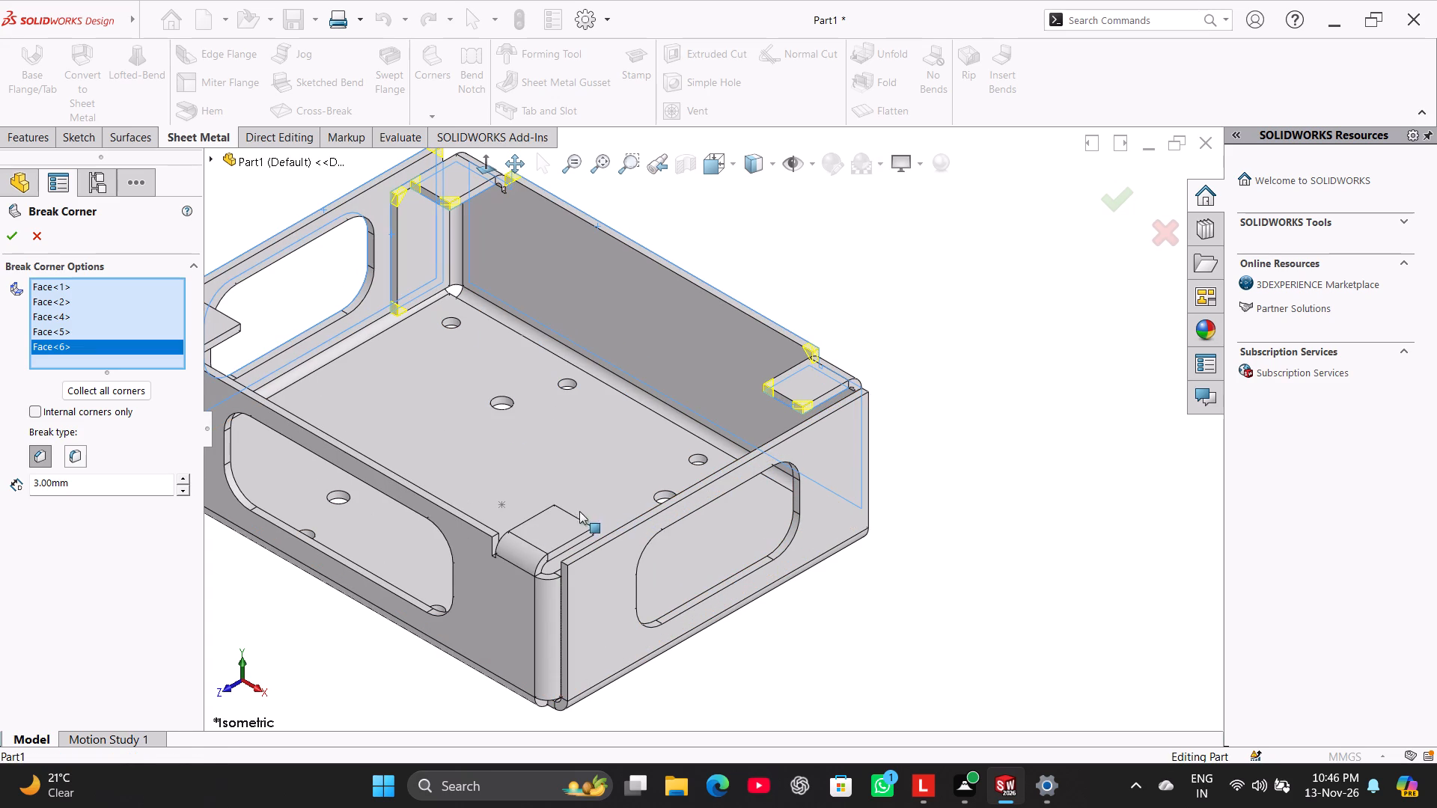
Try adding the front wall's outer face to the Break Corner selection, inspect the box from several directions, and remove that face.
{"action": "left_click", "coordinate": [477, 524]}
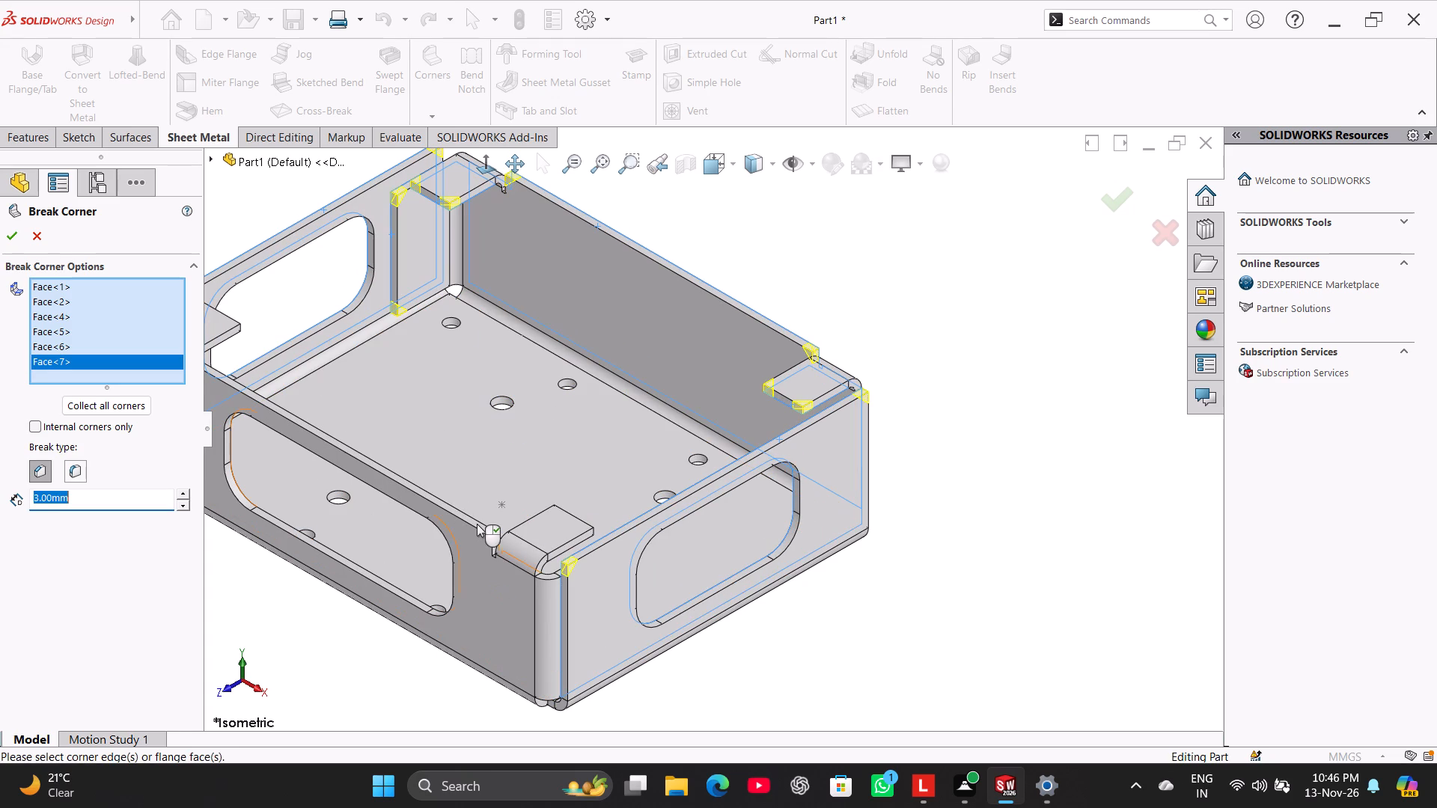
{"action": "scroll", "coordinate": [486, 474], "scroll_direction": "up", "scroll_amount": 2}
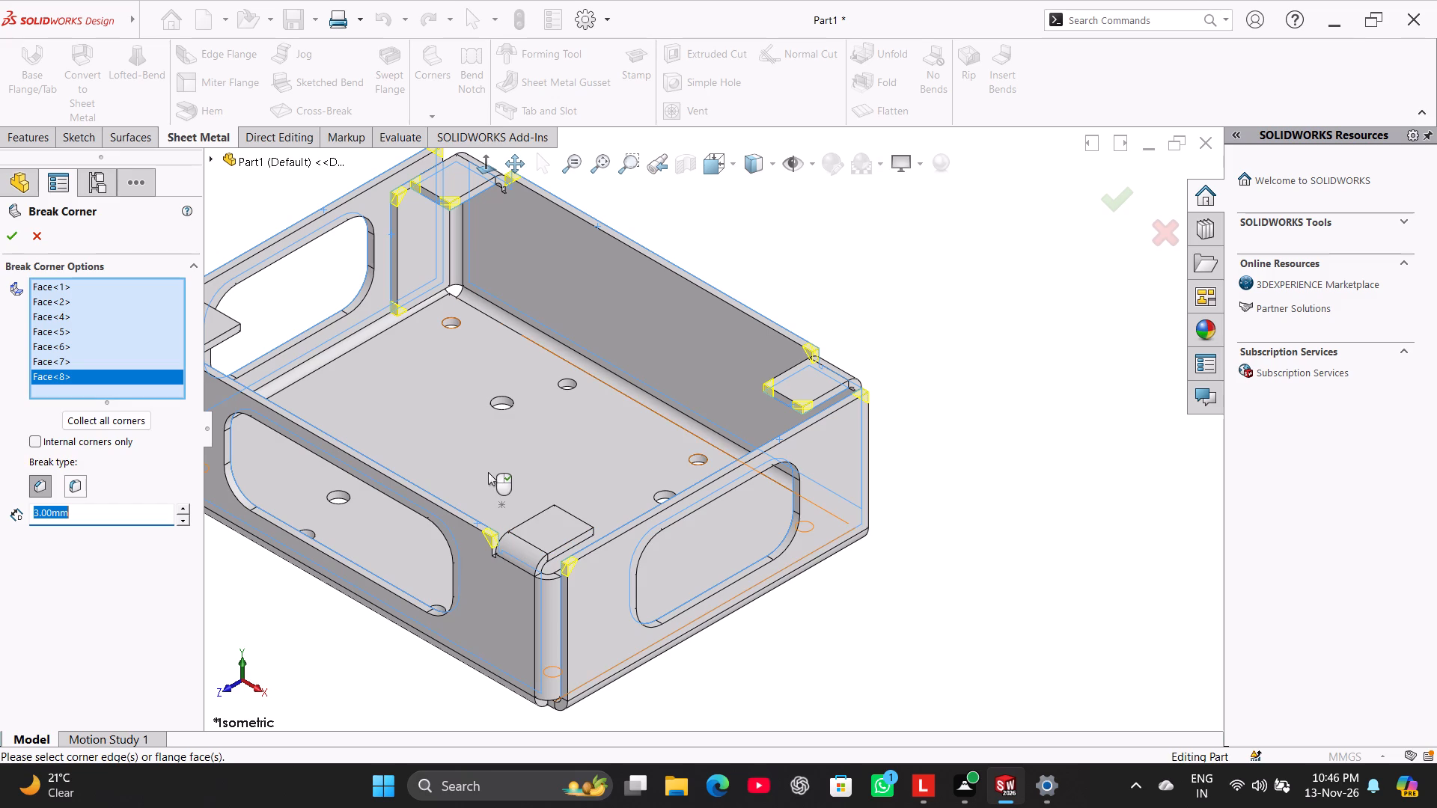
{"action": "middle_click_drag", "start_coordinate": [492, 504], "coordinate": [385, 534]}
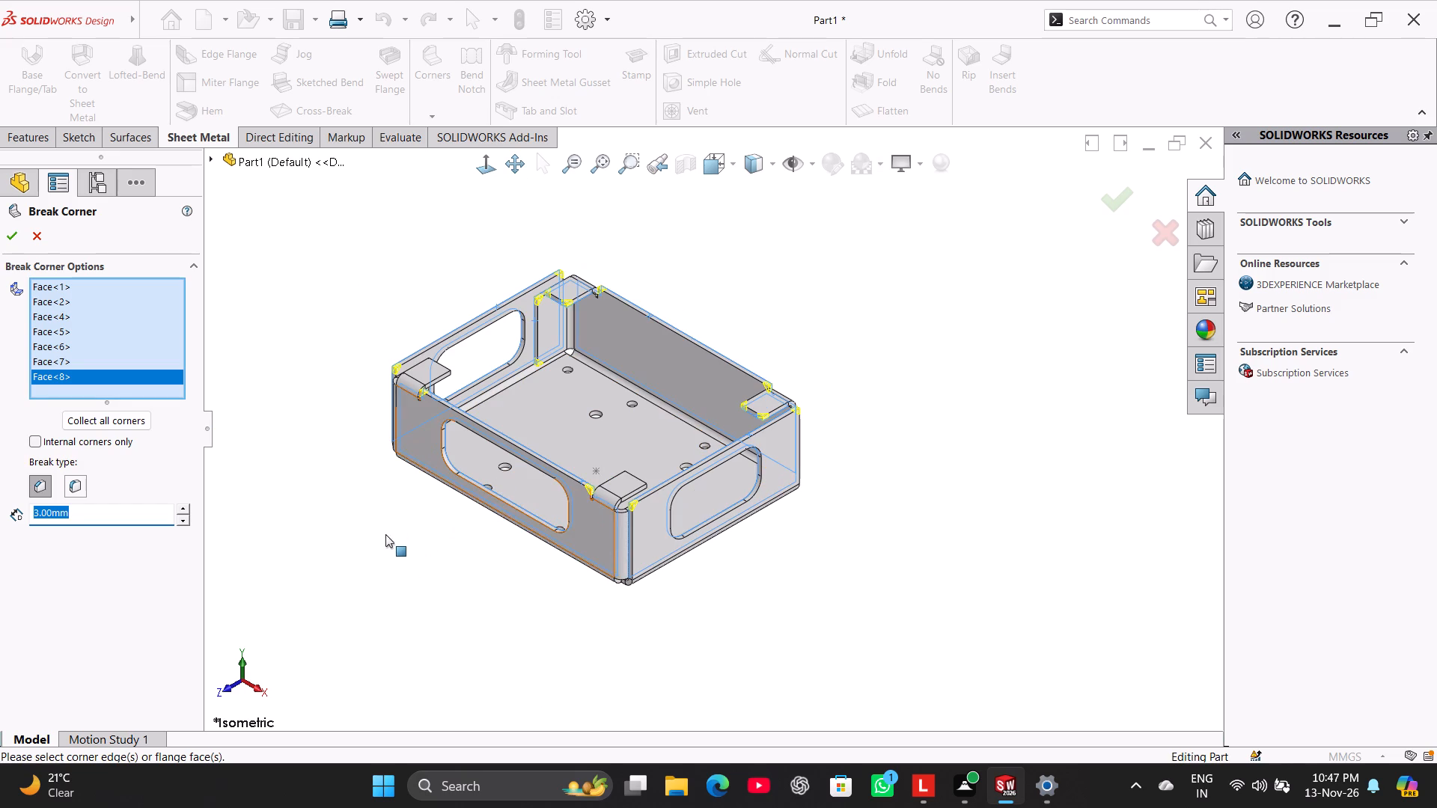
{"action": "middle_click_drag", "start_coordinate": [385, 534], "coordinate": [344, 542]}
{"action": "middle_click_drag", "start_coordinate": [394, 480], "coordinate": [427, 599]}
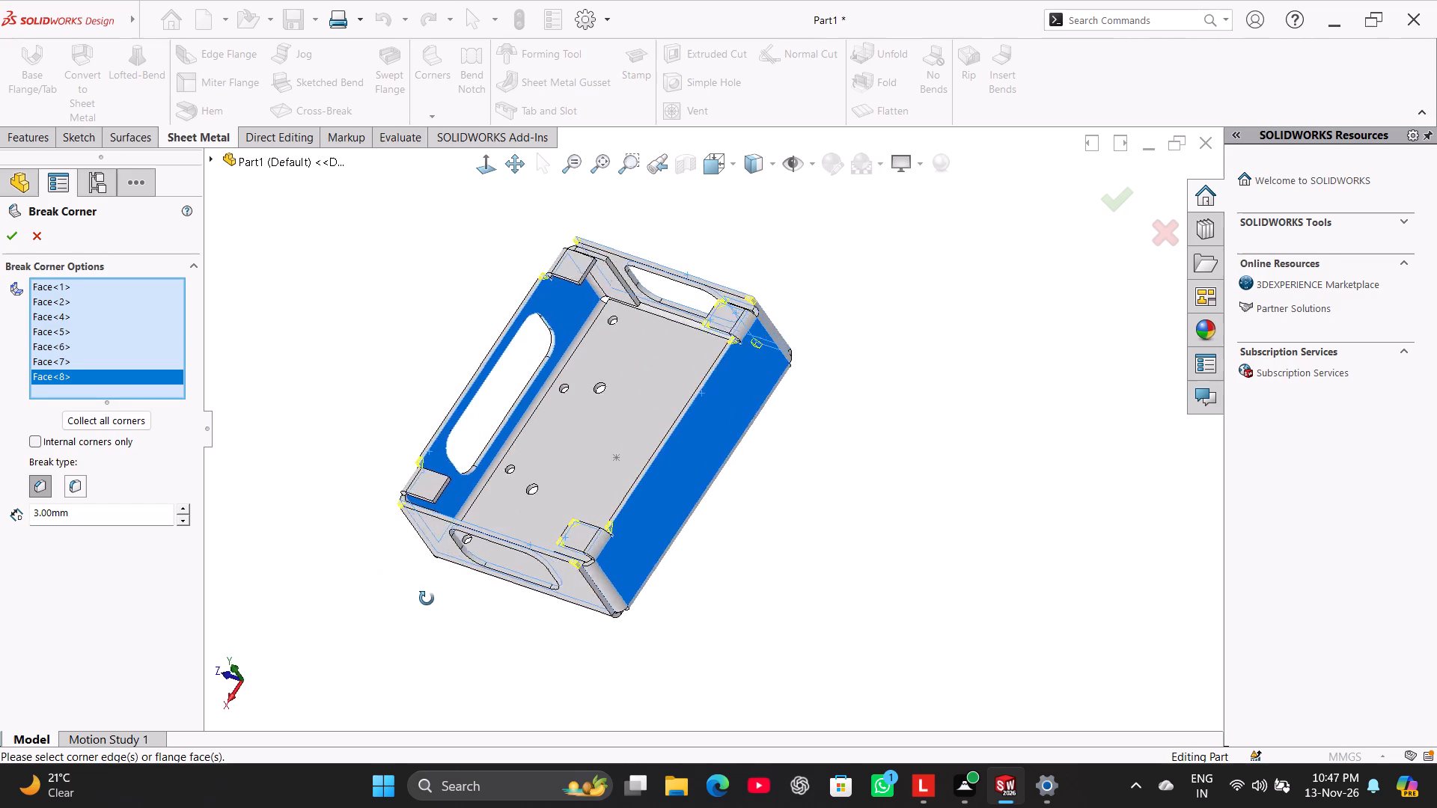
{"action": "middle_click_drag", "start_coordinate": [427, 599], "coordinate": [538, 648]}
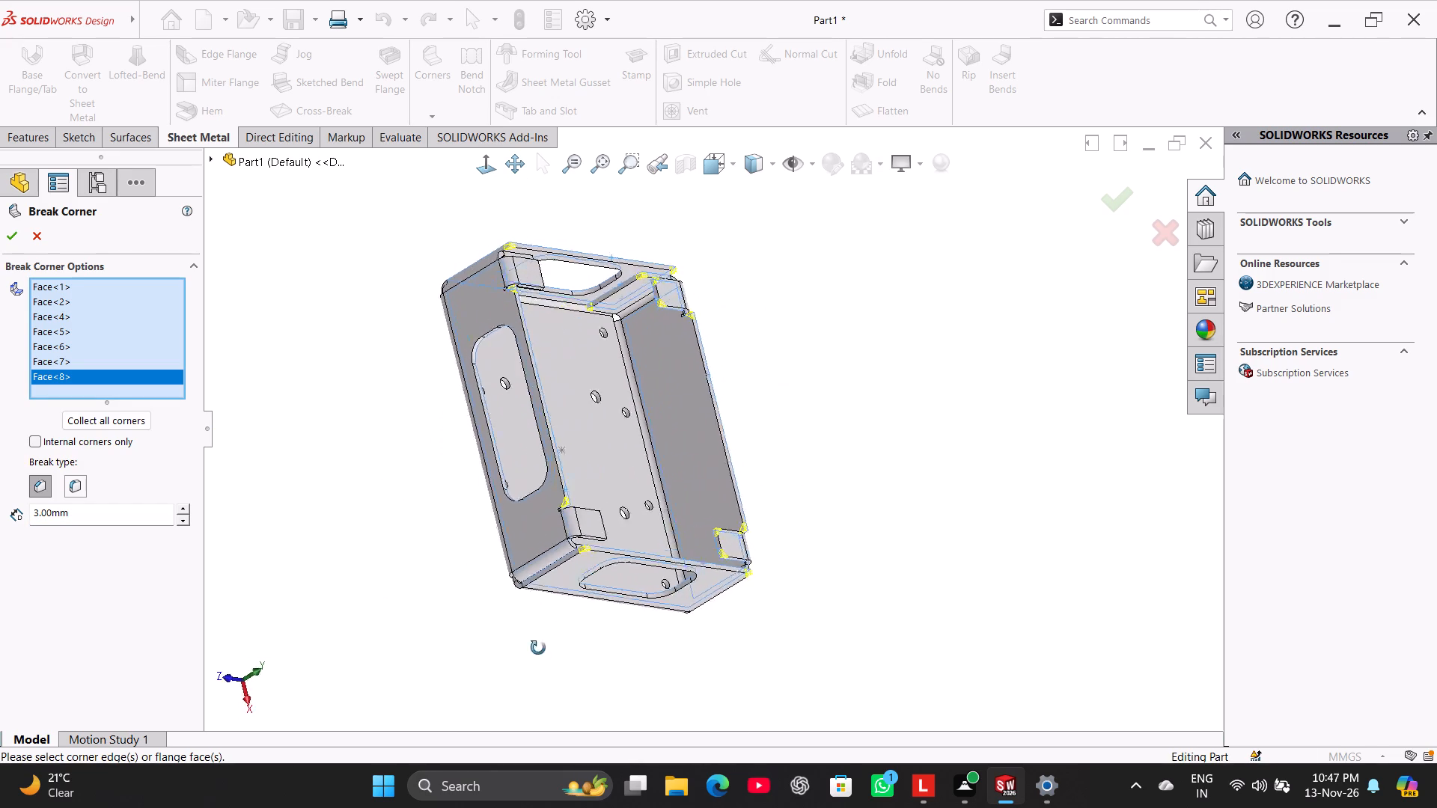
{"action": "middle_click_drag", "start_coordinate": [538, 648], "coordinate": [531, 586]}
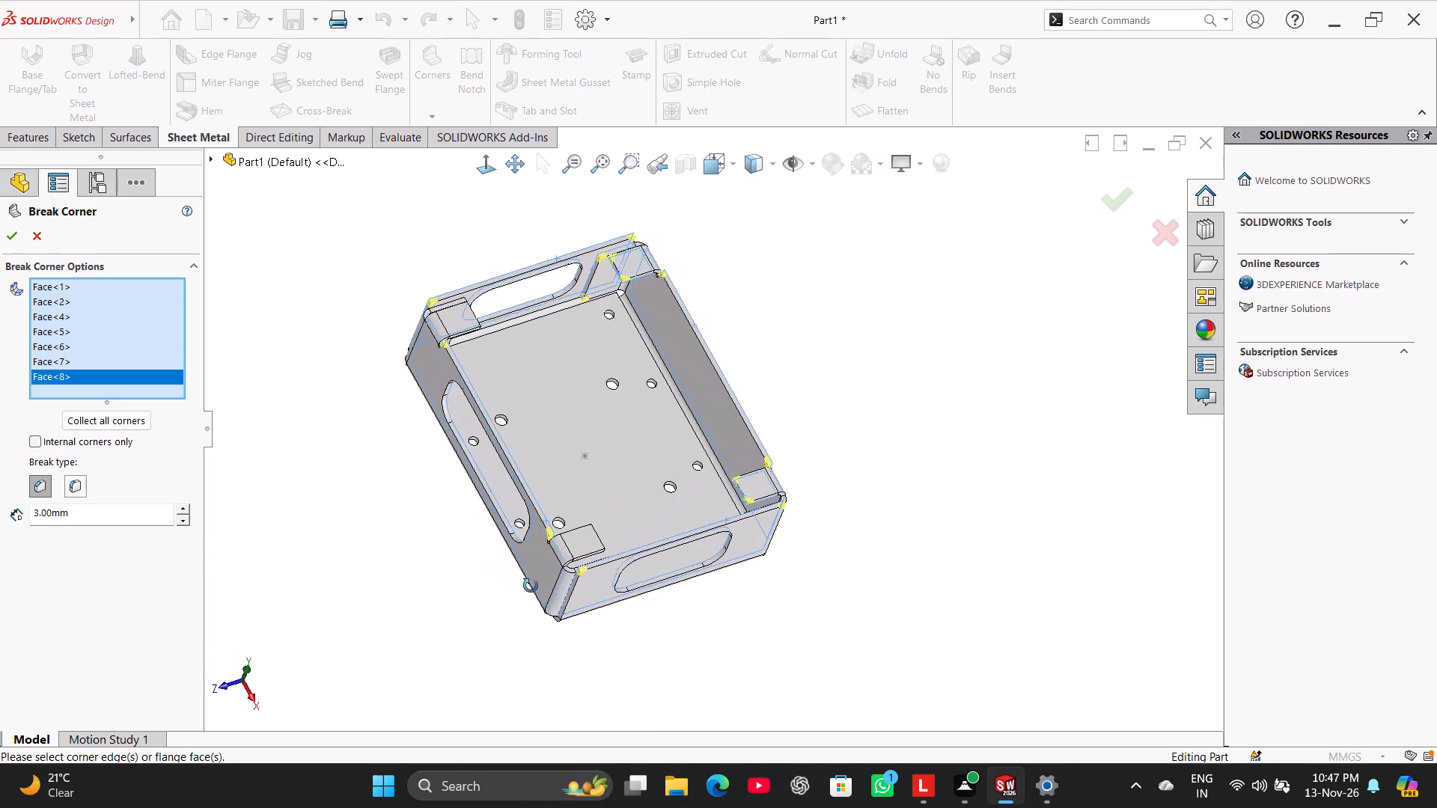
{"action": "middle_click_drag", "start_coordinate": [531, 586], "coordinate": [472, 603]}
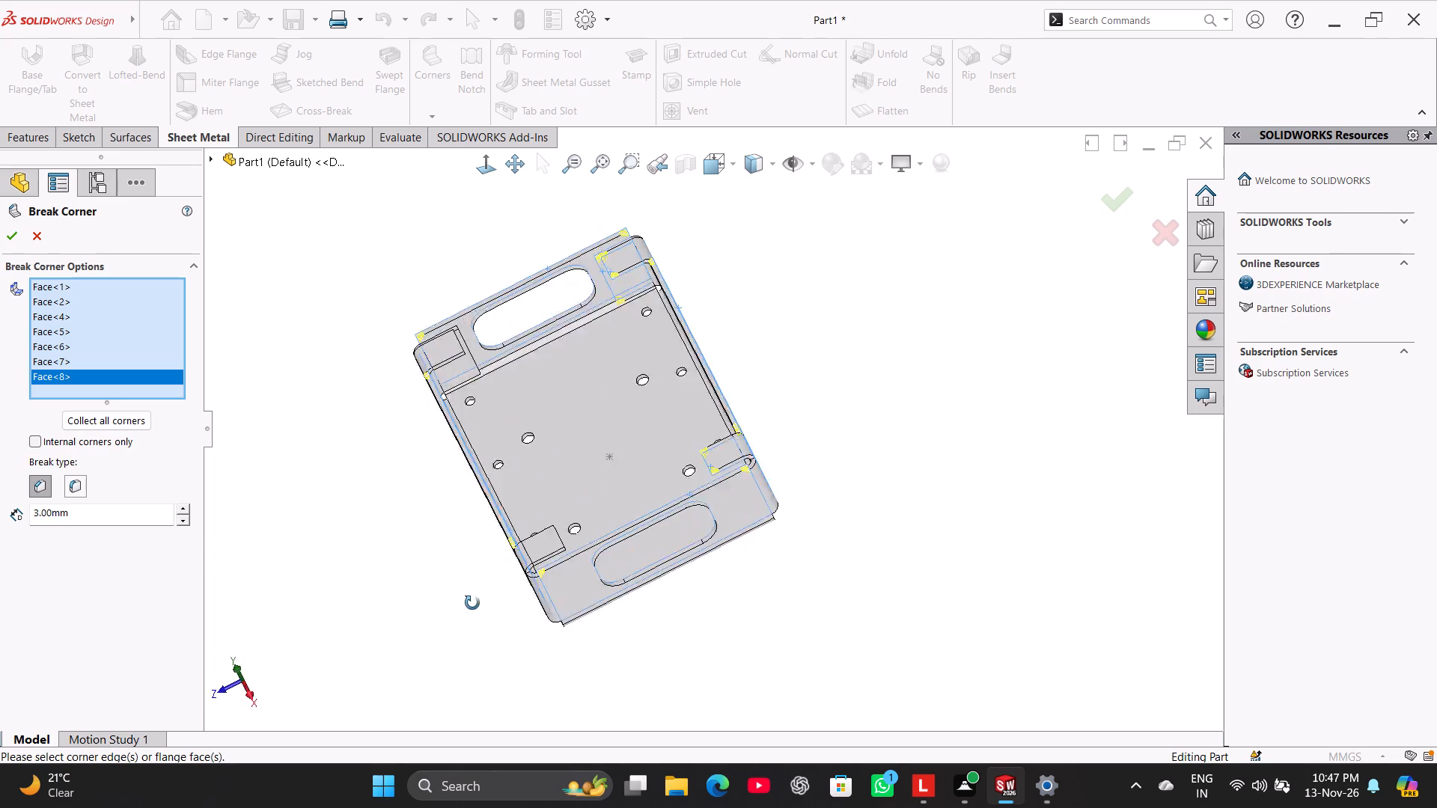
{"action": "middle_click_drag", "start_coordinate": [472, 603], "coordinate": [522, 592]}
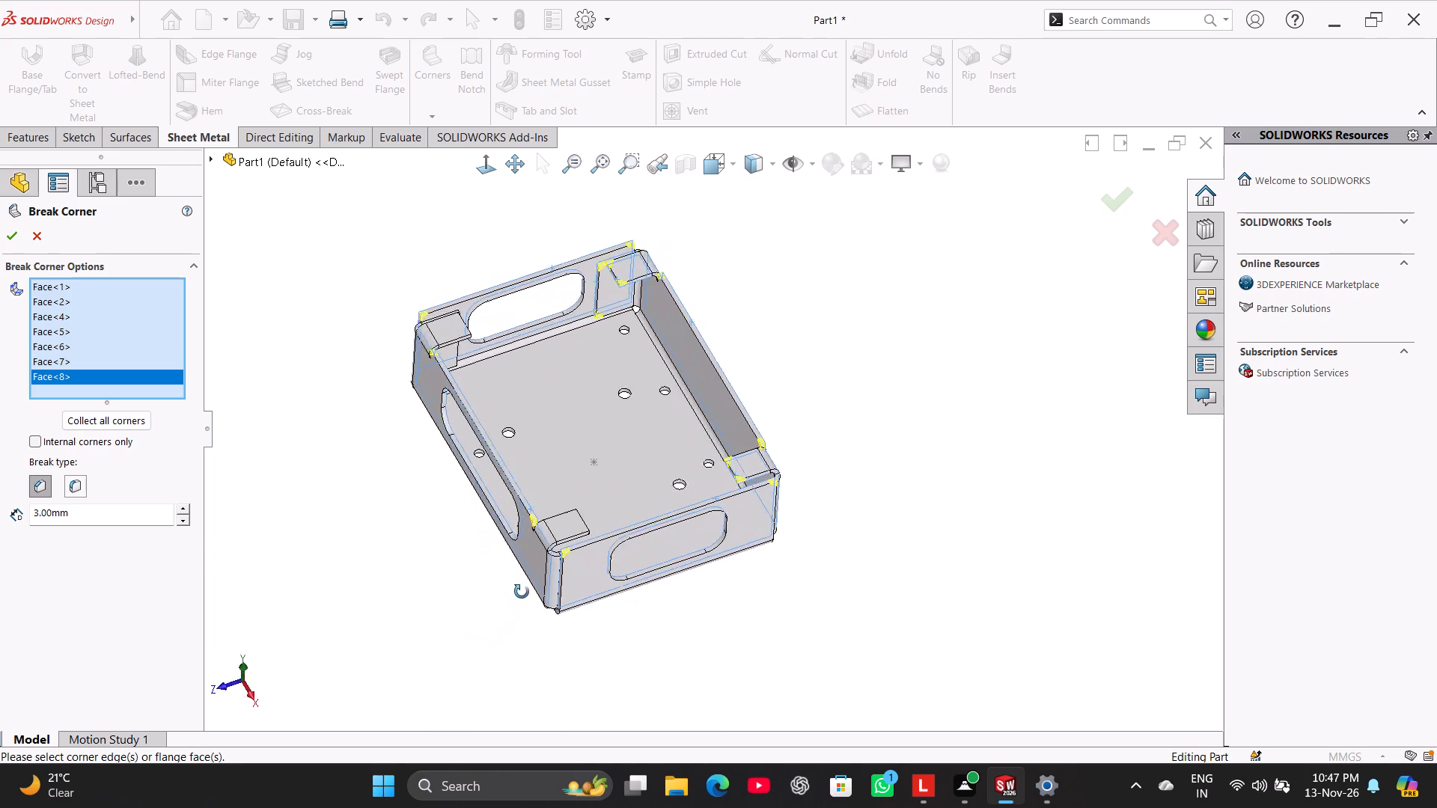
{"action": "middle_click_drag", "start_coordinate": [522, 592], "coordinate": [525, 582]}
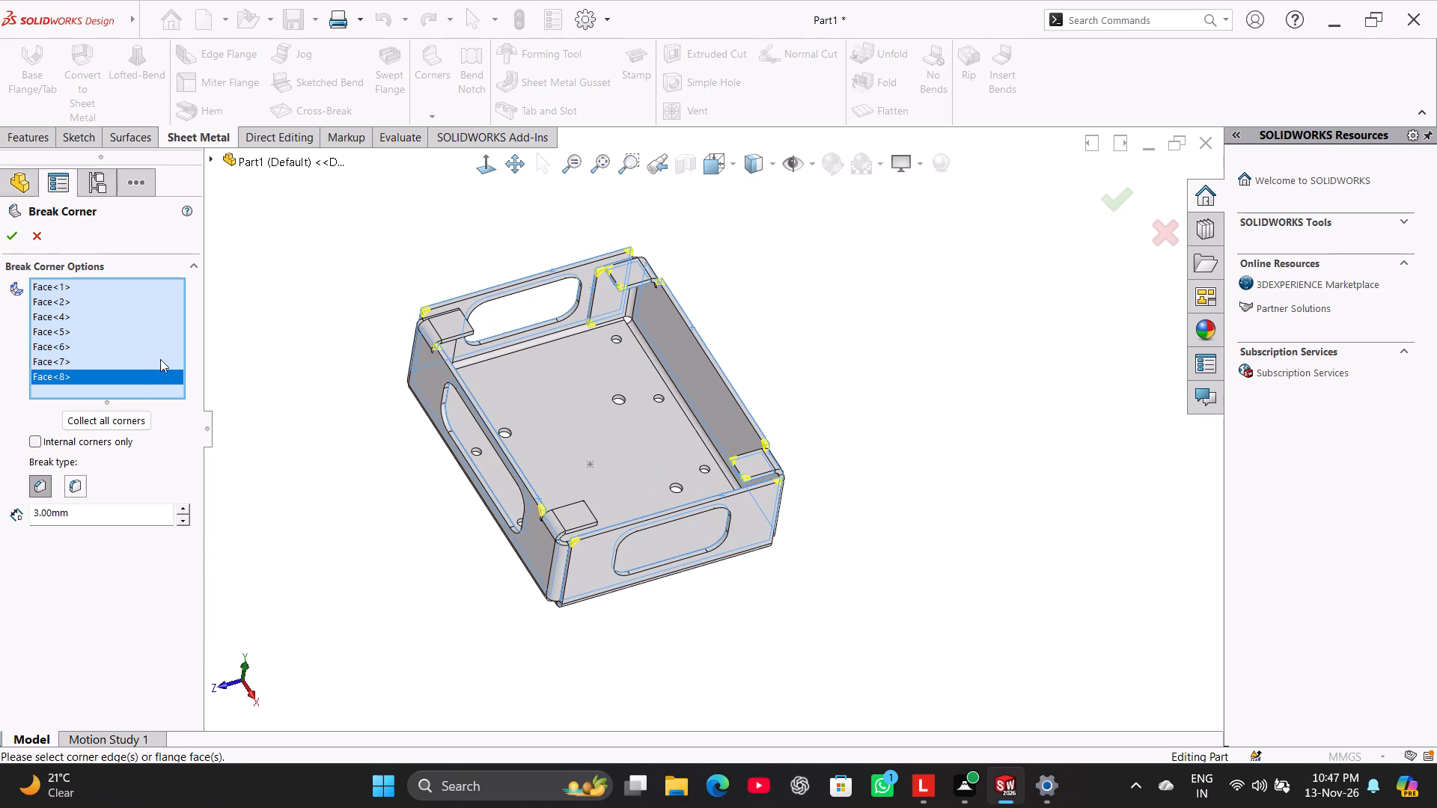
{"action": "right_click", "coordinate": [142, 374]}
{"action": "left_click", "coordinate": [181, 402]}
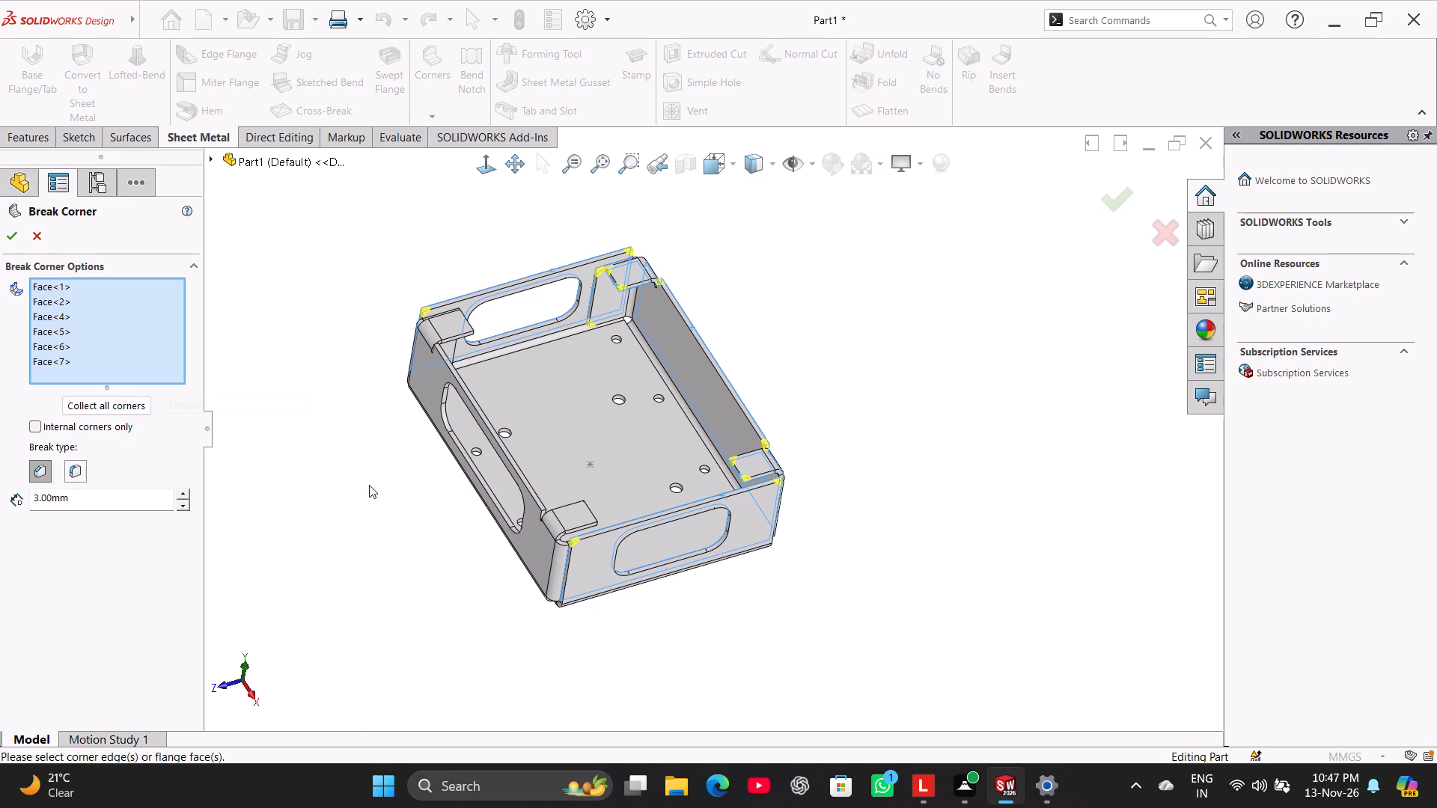
Add the long front wall with the rounded opening to the Break Corner selection.
{"action": "middle_click_drag", "start_coordinate": [369, 485], "coordinate": [382, 533]}
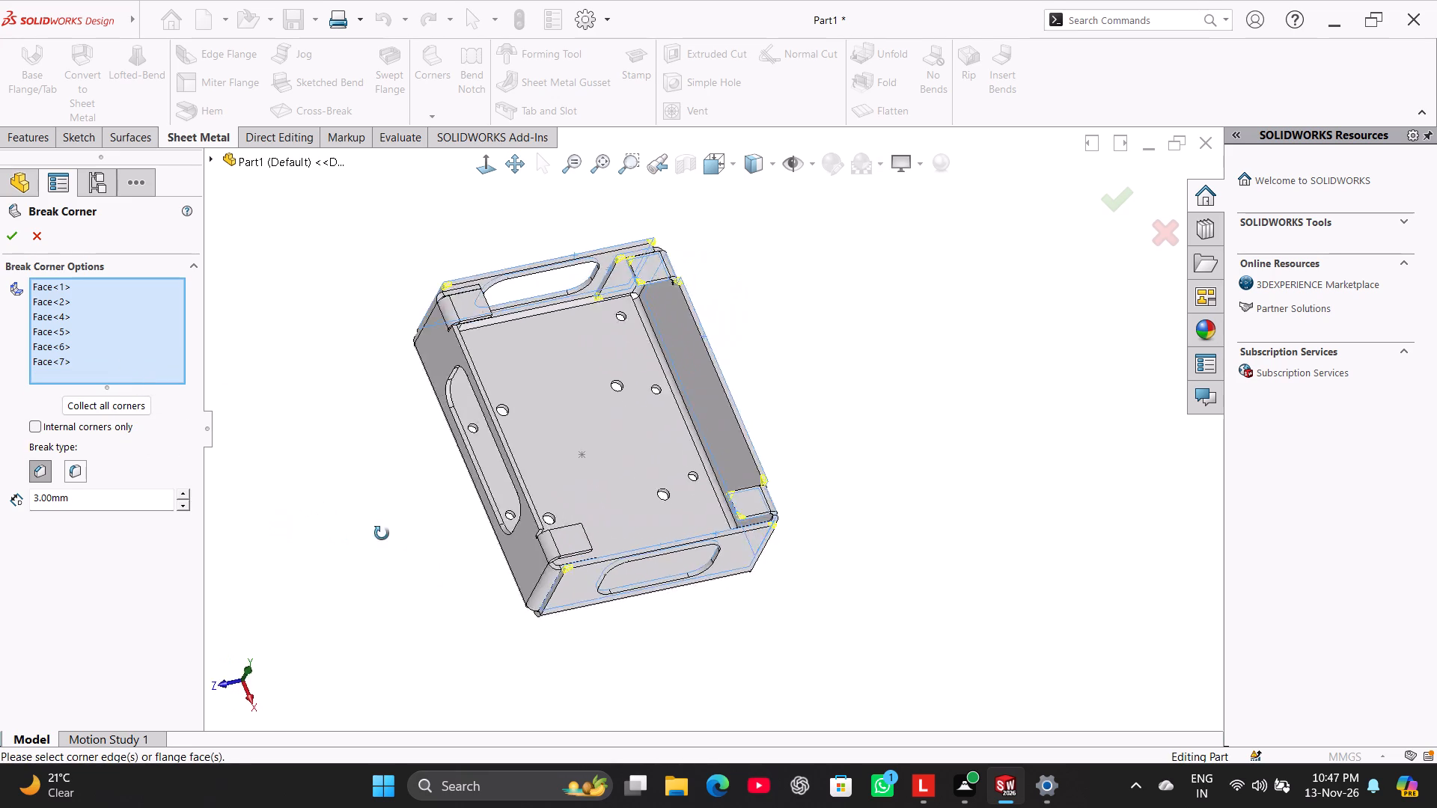
{"action": "middle_click_drag", "start_coordinate": [382, 533], "coordinate": [301, 414]}
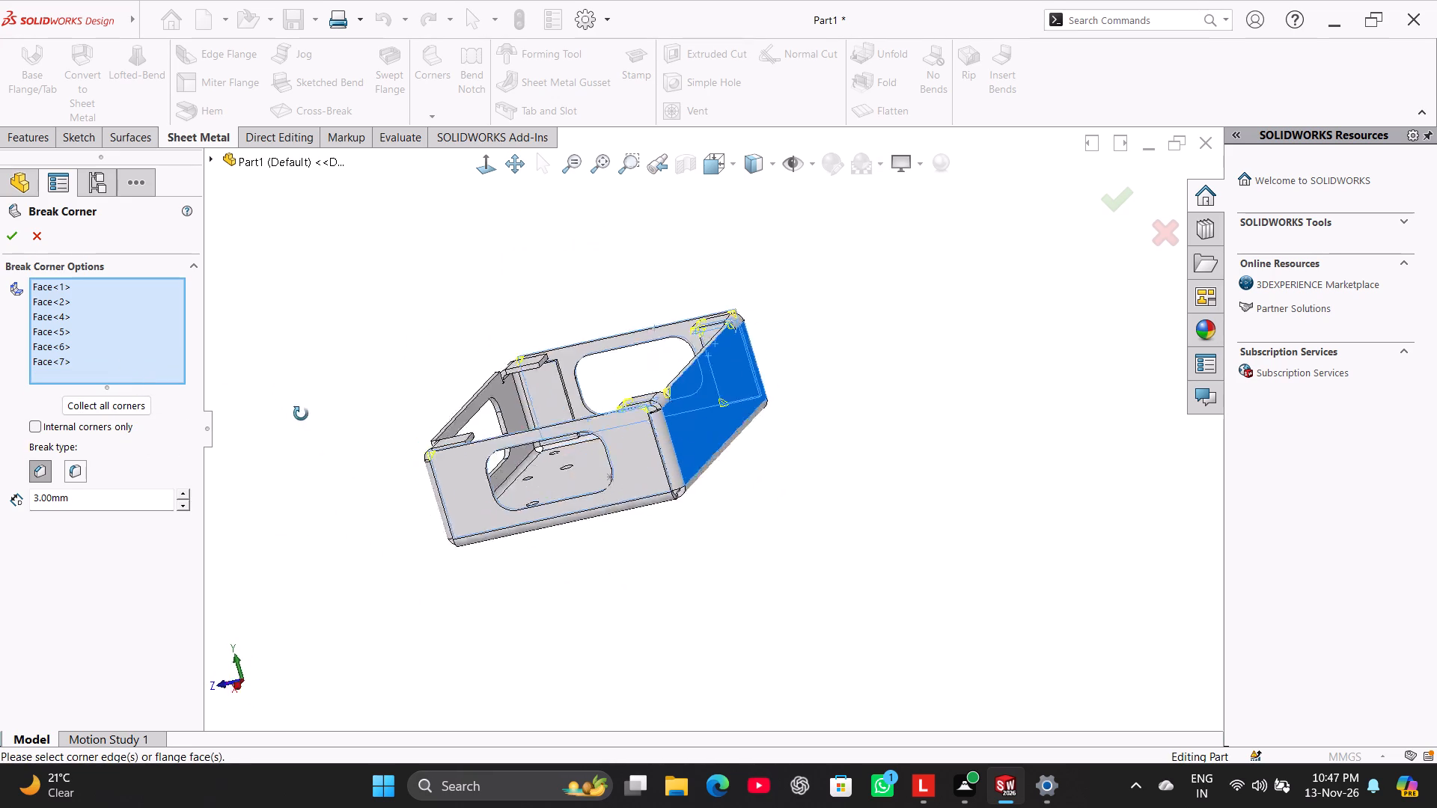
{"action": "middle_click_drag", "start_coordinate": [301, 414], "coordinate": [399, 661]}
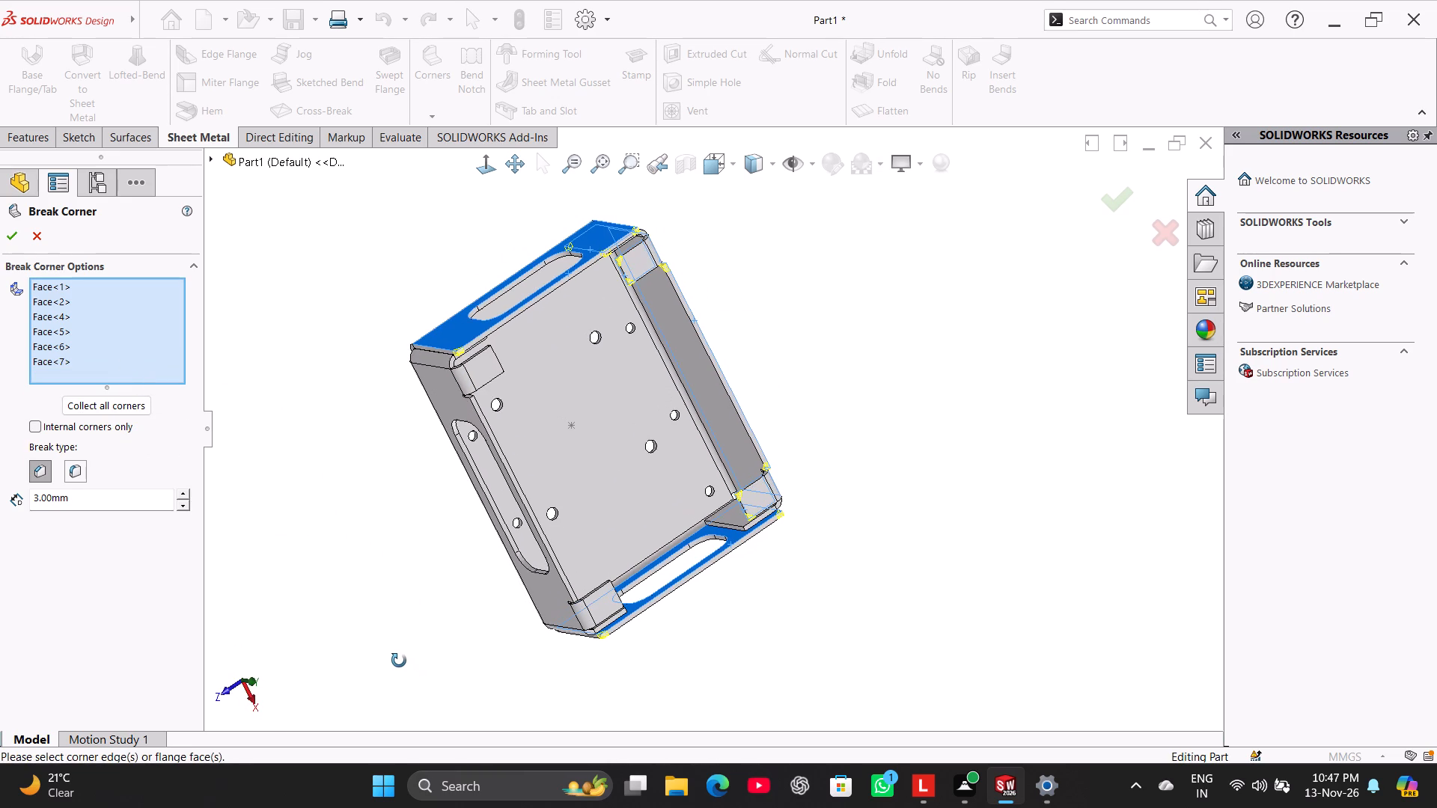
{"action": "middle_click_drag", "start_coordinate": [399, 661], "coordinate": [198, 548]}
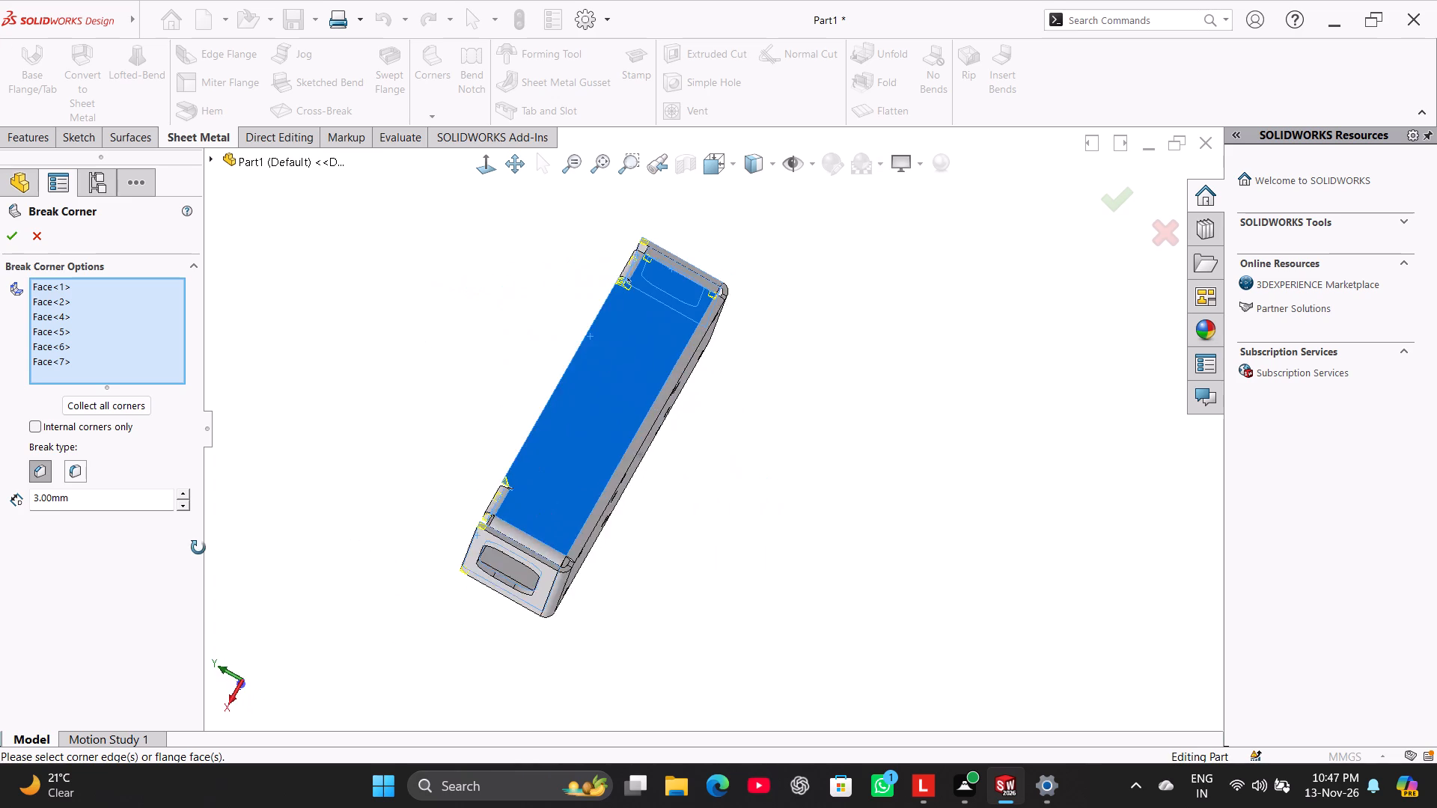
{"action": "middle_click_drag", "start_coordinate": [198, 548], "coordinate": [275, 504]}
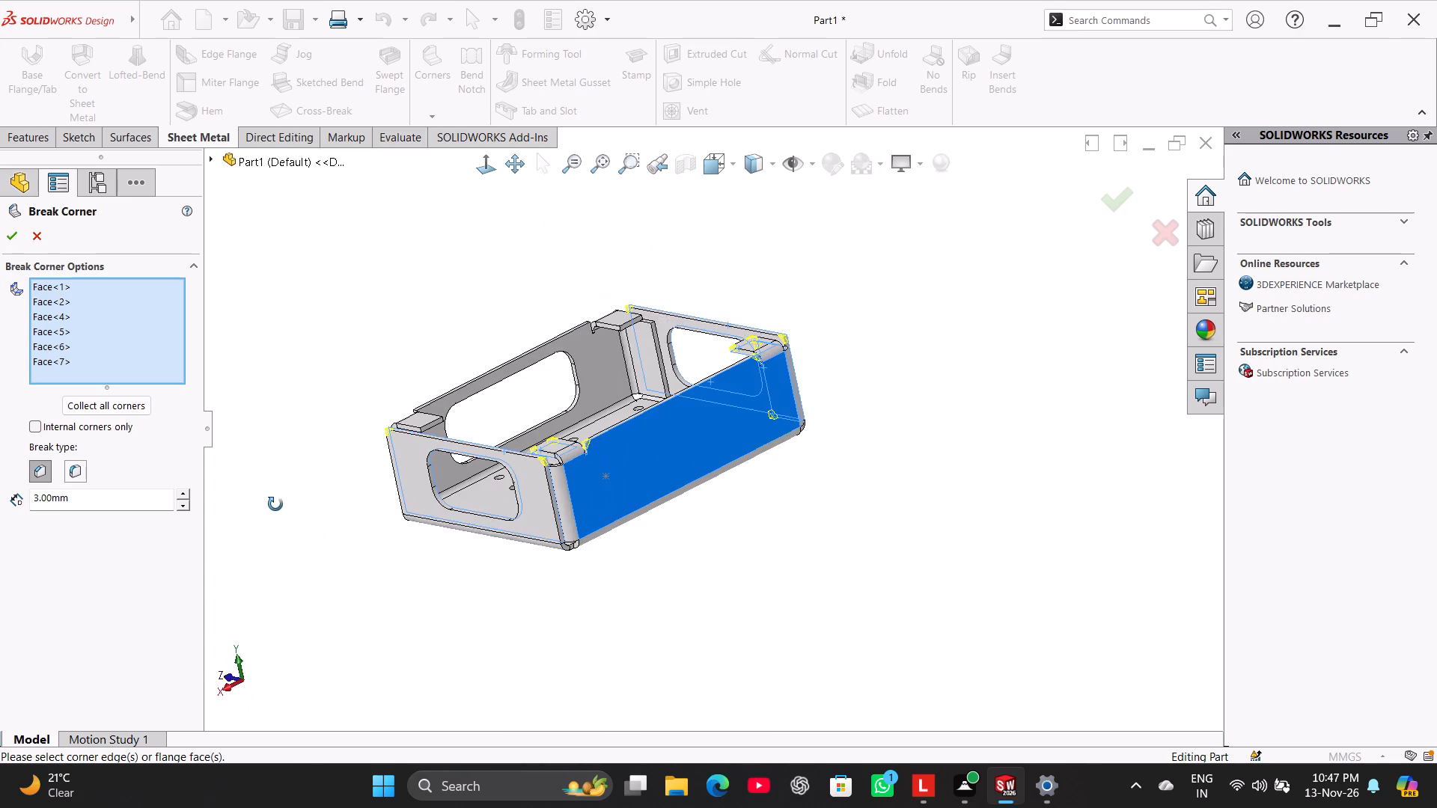
{"action": "middle_click_drag", "start_coordinate": [275, 504], "coordinate": [344, 672]}
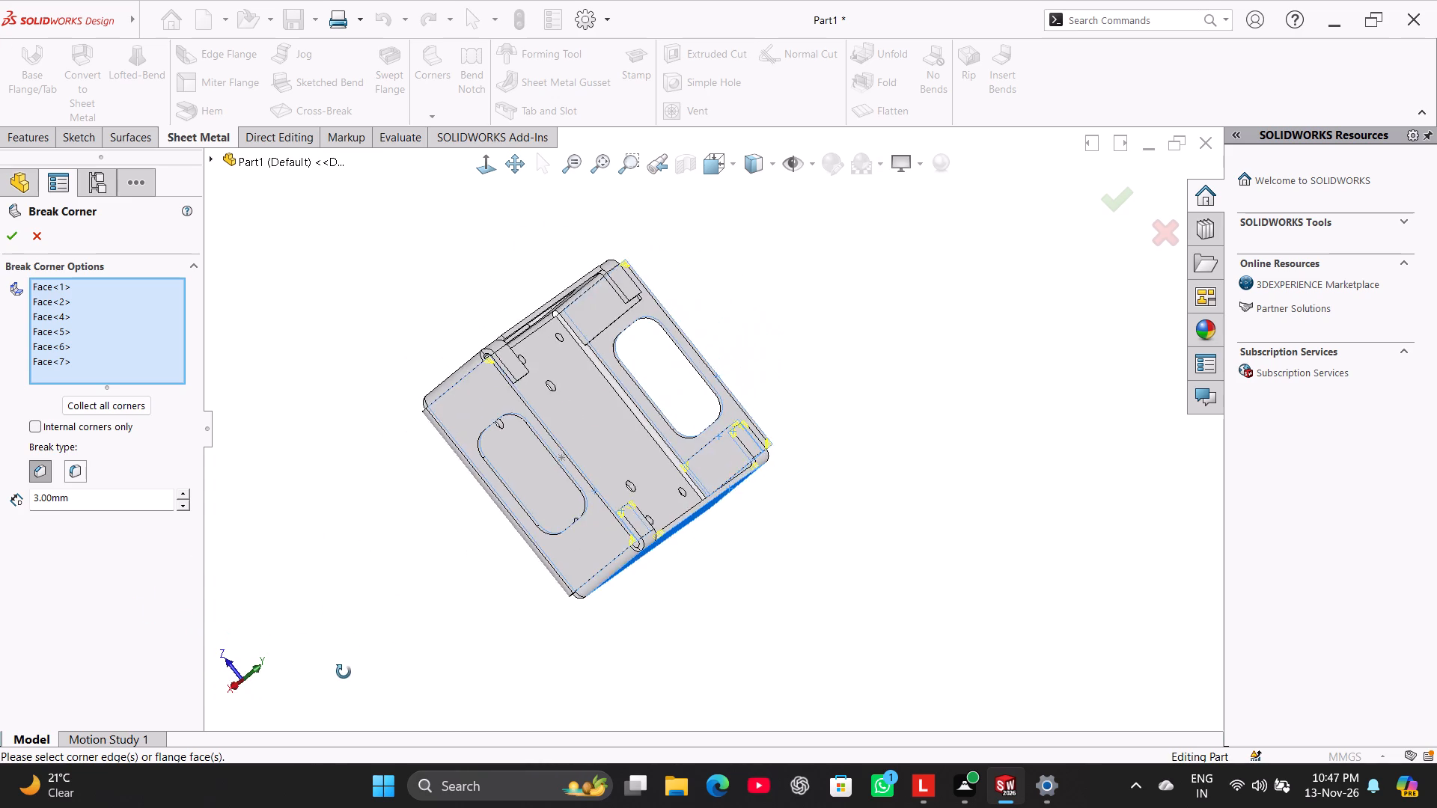
{"action": "middle_click_drag", "start_coordinate": [344, 672], "coordinate": [333, 761]}
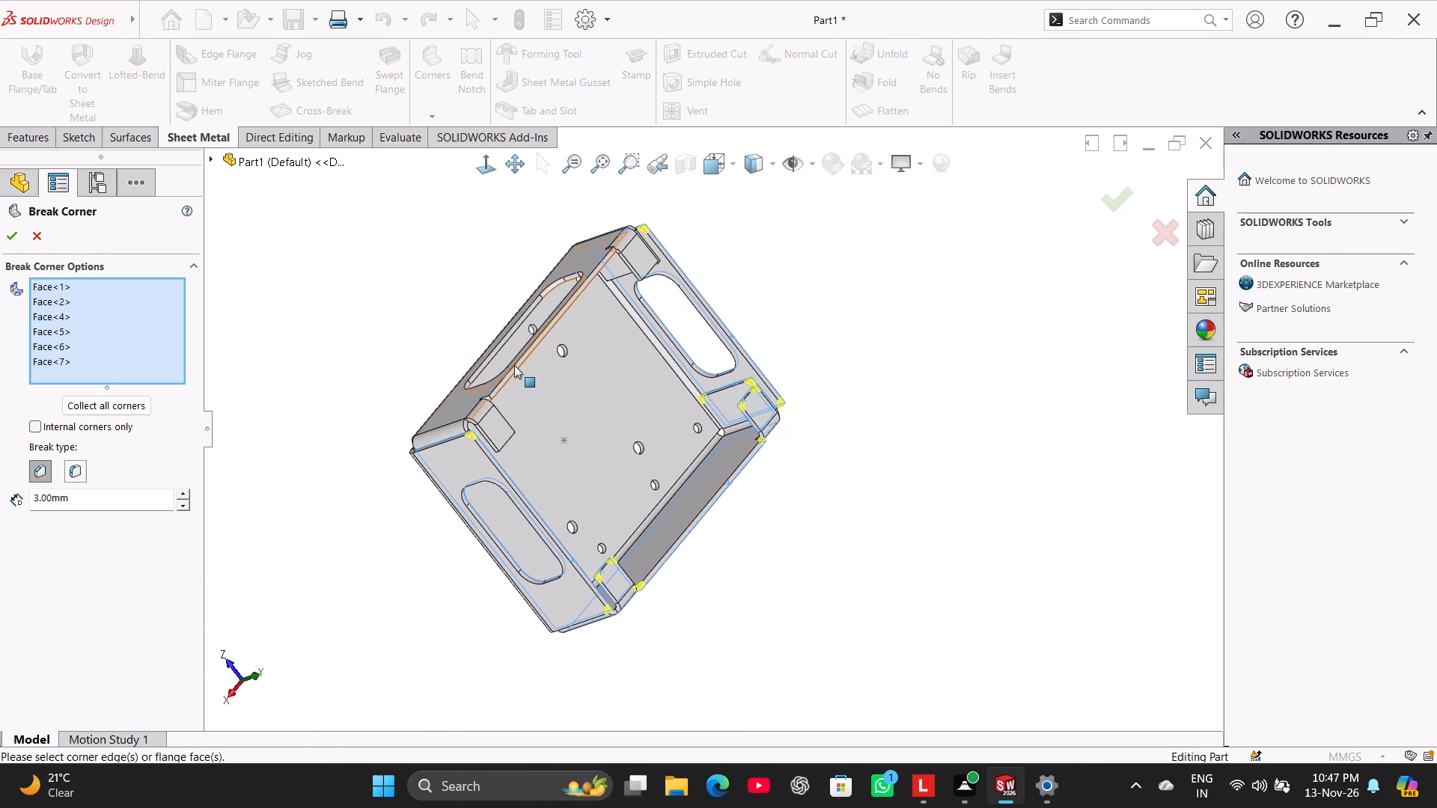
{"action": "left_click", "coordinate": [514, 365]}
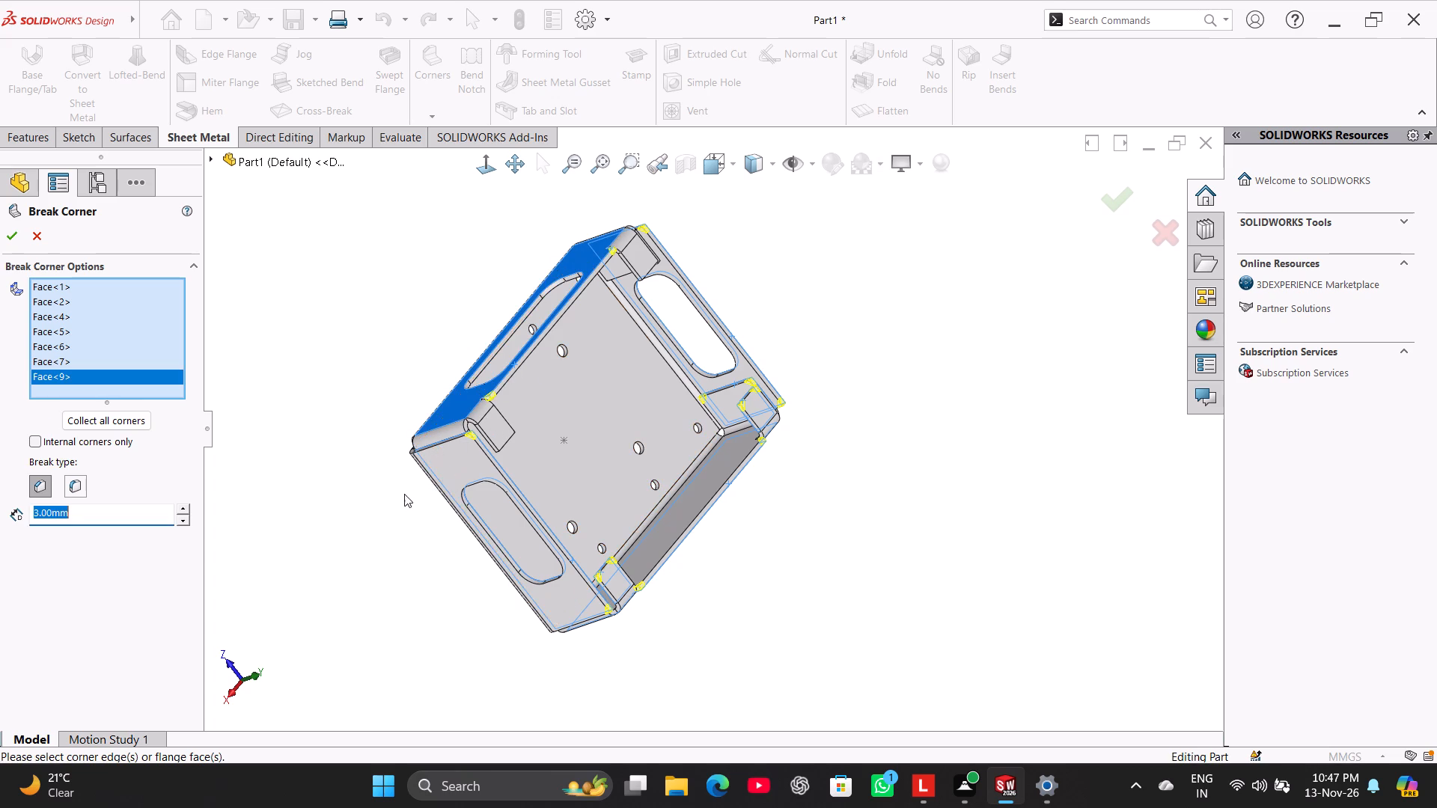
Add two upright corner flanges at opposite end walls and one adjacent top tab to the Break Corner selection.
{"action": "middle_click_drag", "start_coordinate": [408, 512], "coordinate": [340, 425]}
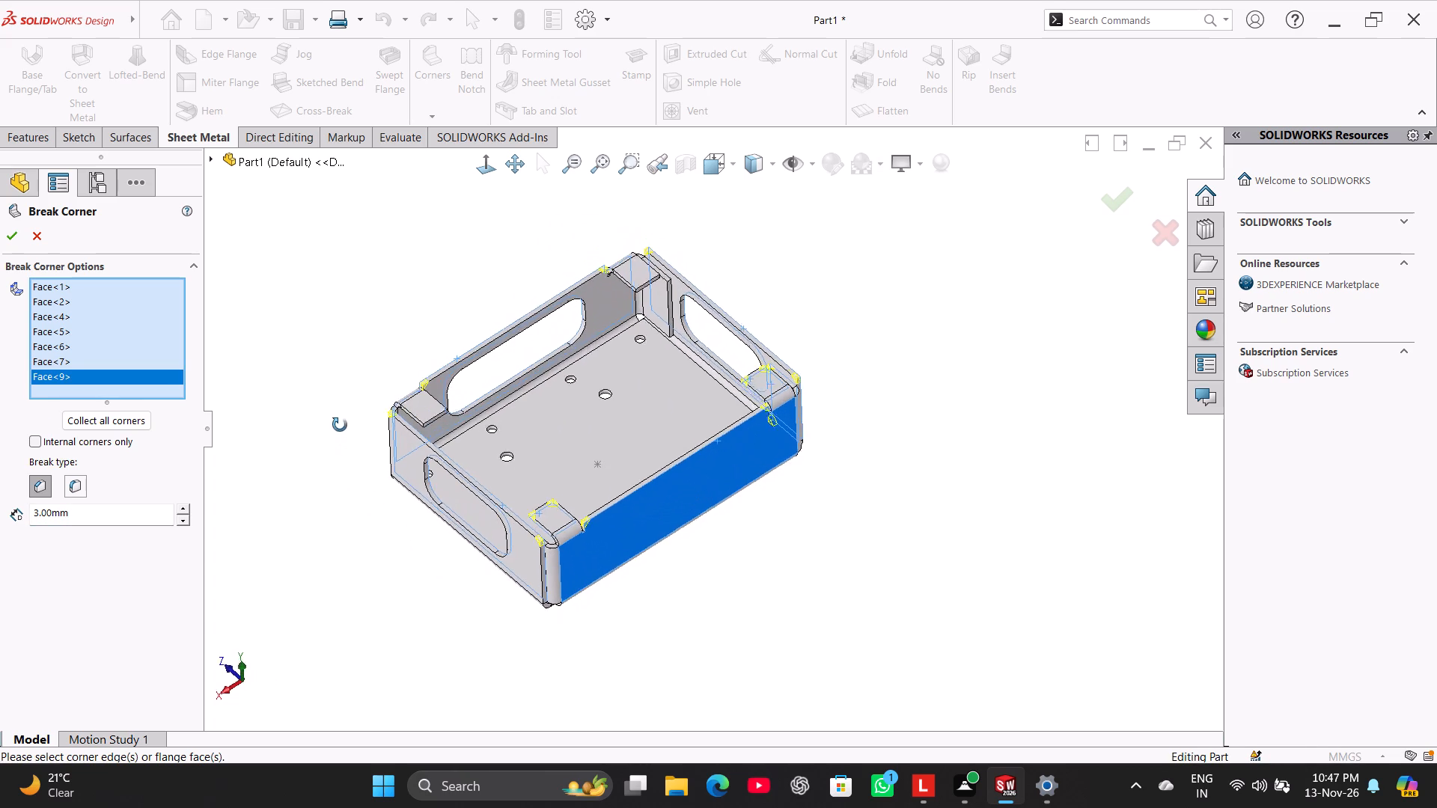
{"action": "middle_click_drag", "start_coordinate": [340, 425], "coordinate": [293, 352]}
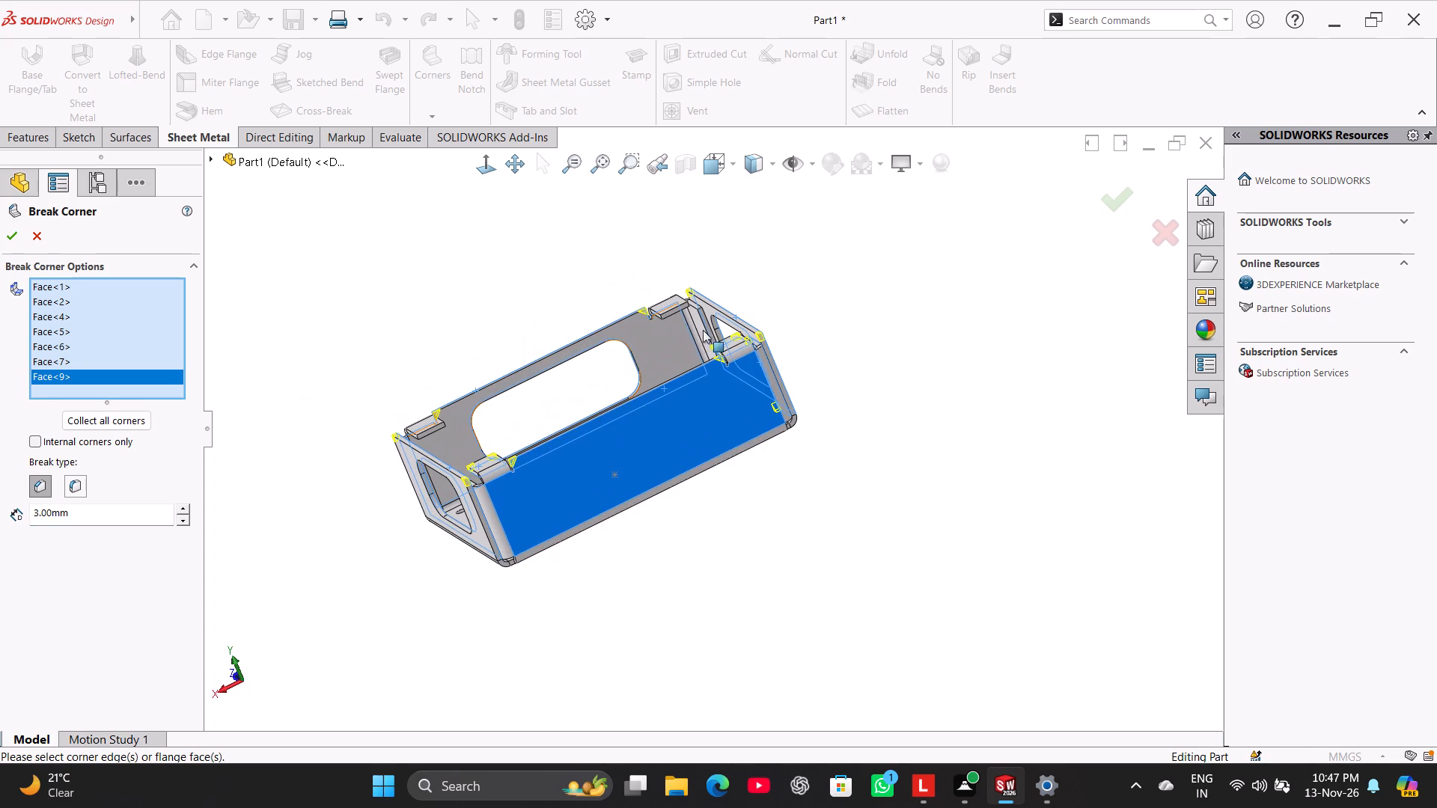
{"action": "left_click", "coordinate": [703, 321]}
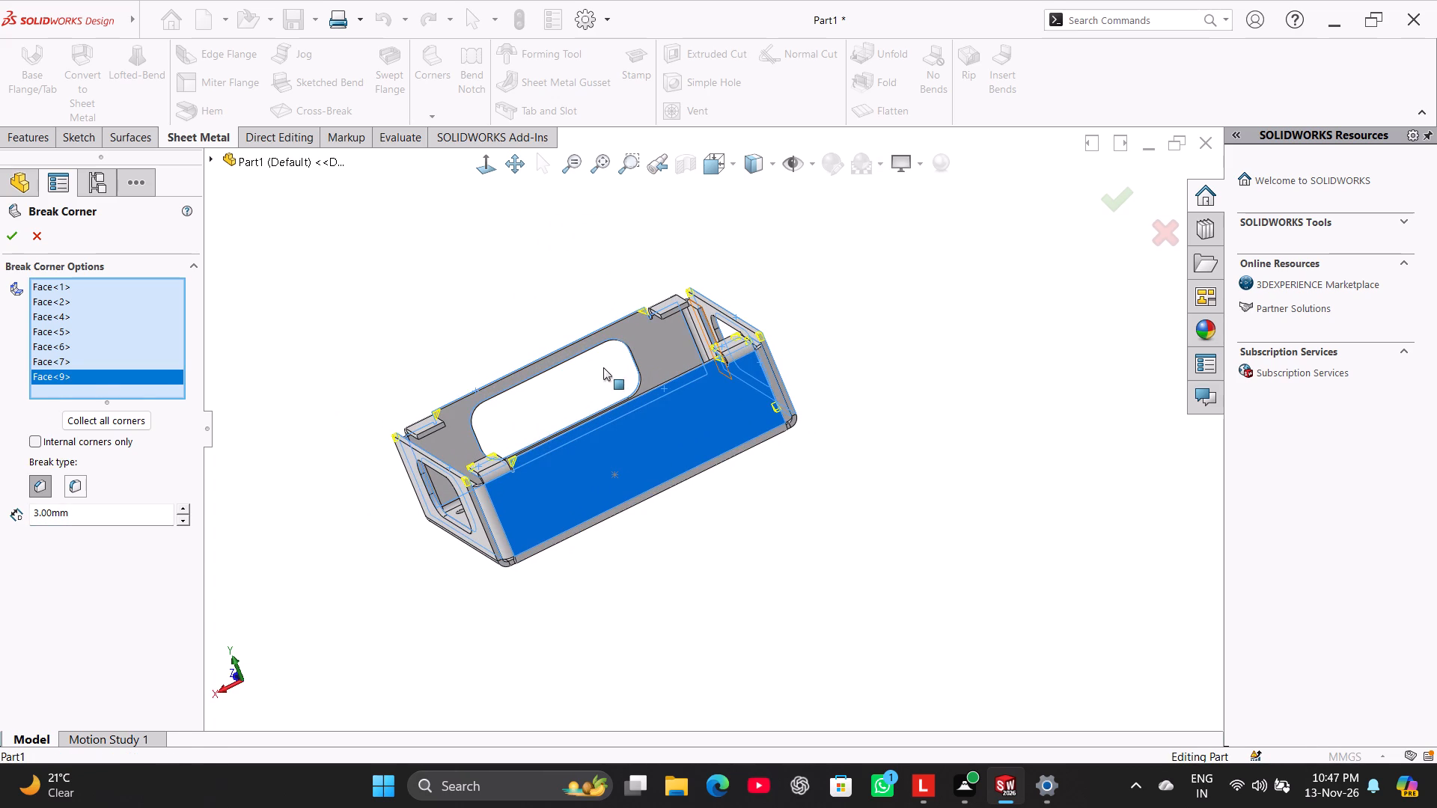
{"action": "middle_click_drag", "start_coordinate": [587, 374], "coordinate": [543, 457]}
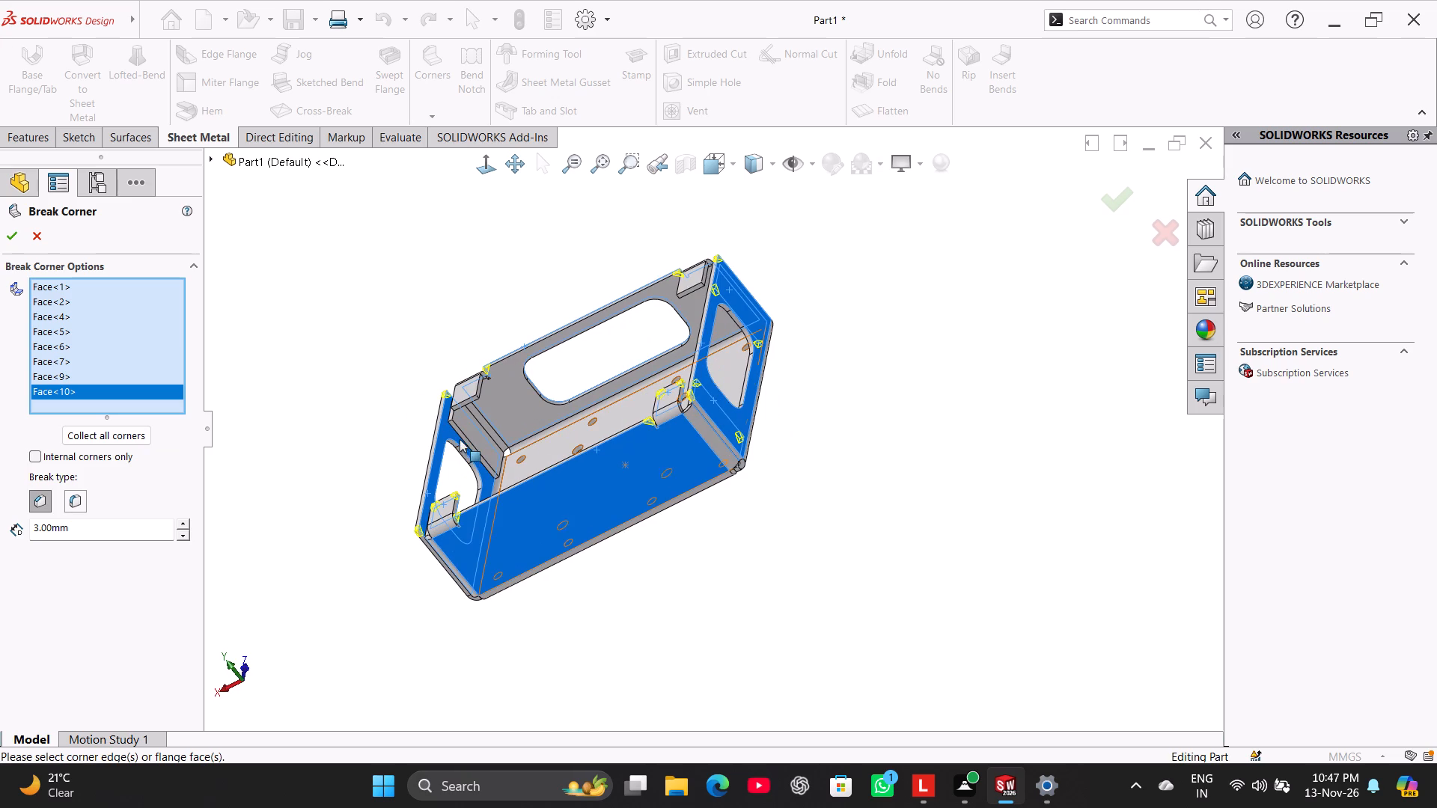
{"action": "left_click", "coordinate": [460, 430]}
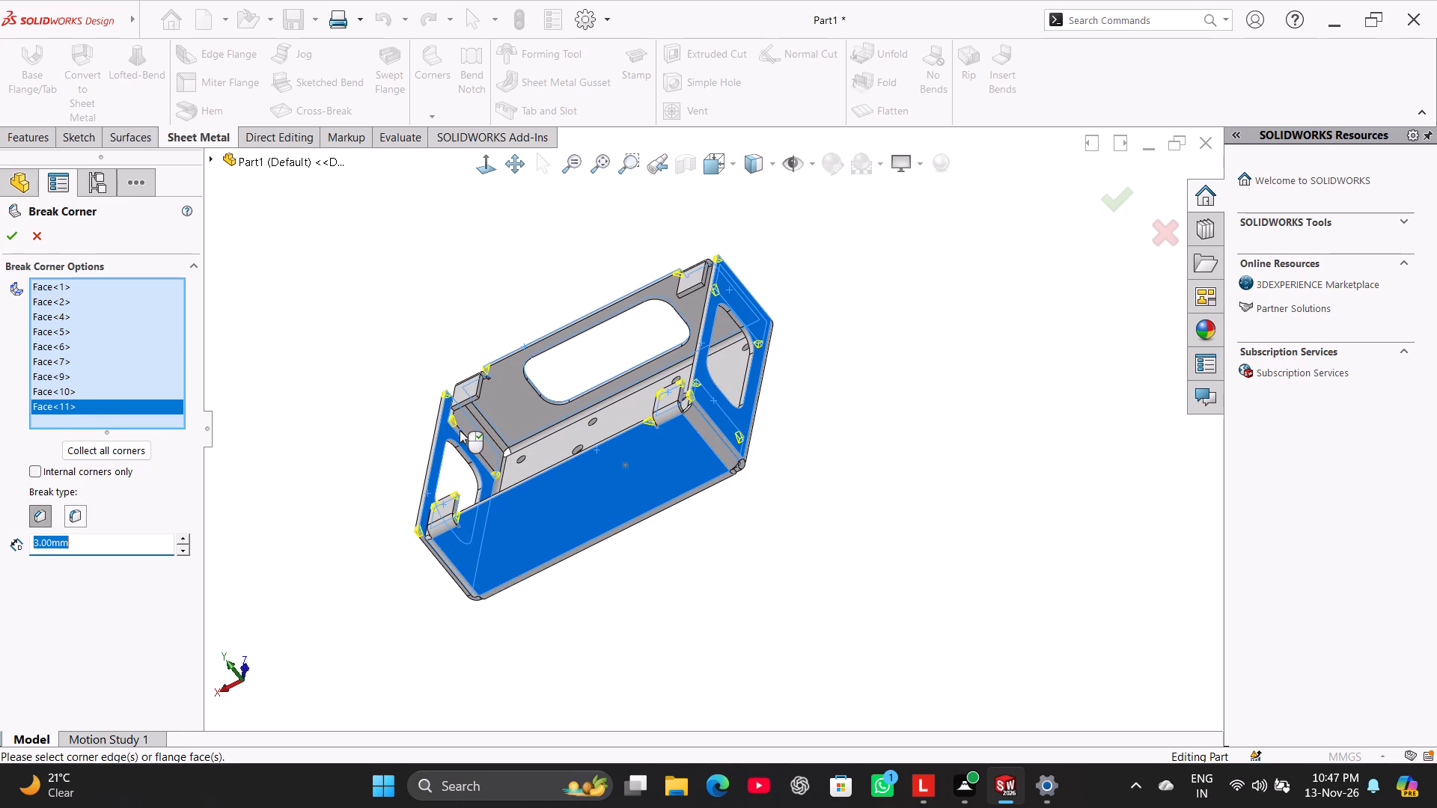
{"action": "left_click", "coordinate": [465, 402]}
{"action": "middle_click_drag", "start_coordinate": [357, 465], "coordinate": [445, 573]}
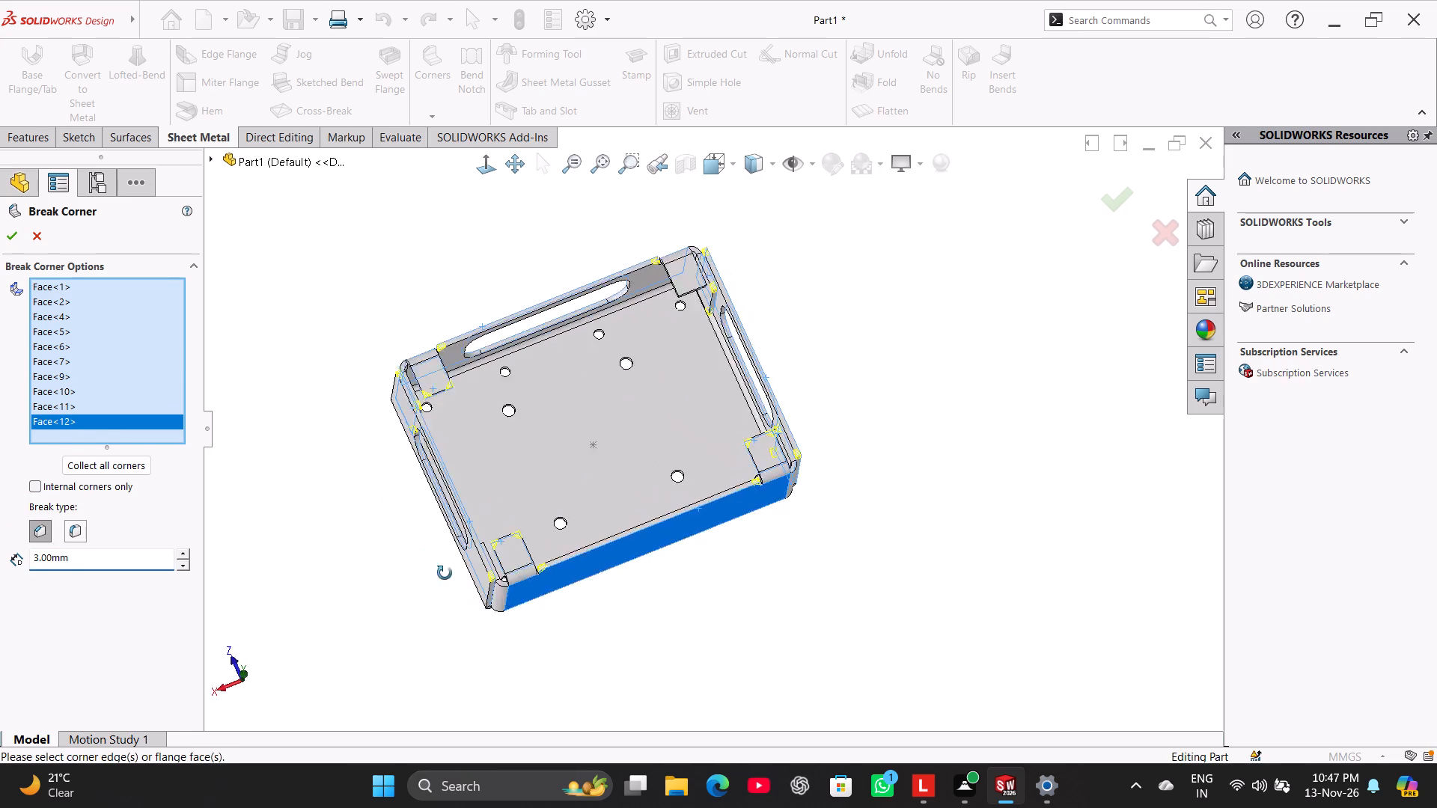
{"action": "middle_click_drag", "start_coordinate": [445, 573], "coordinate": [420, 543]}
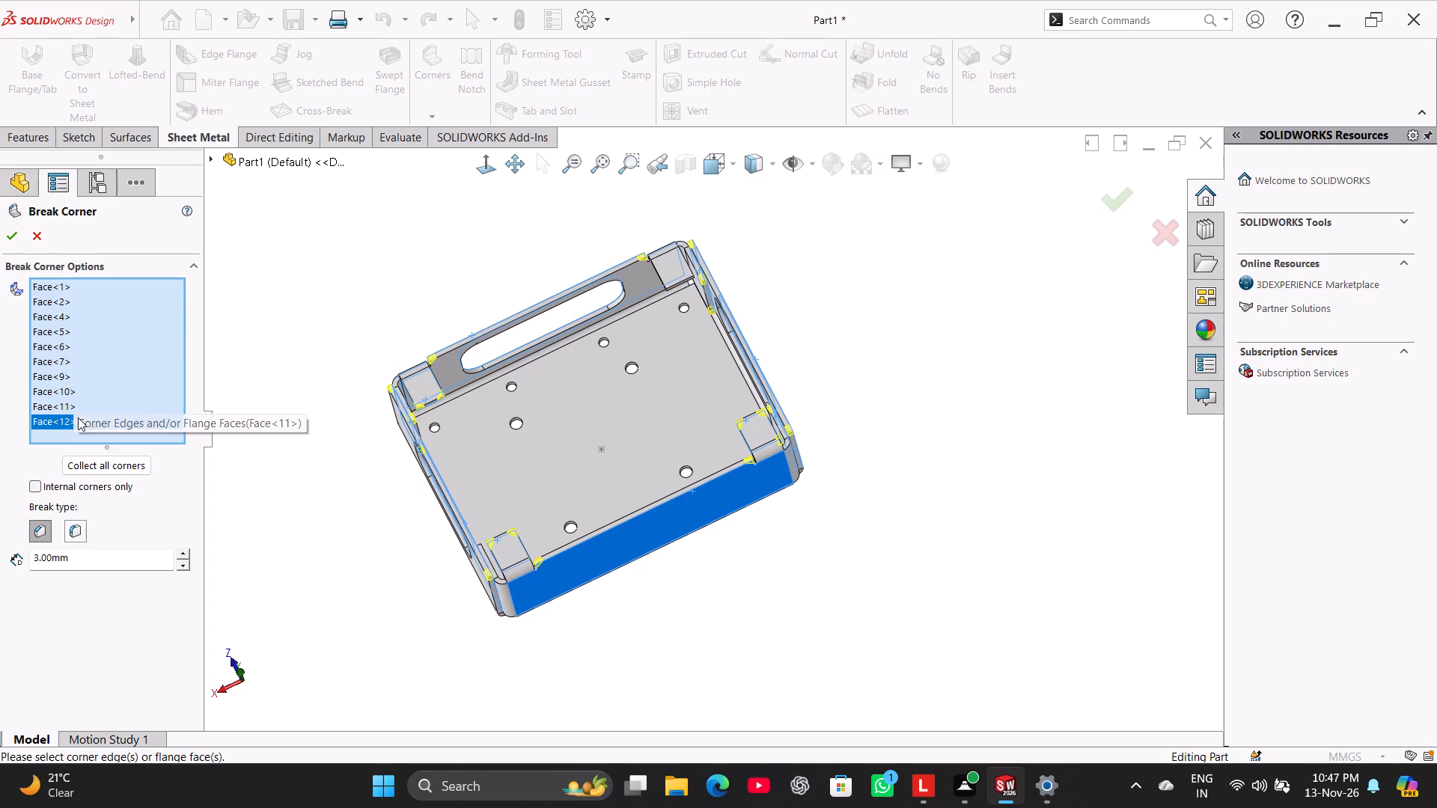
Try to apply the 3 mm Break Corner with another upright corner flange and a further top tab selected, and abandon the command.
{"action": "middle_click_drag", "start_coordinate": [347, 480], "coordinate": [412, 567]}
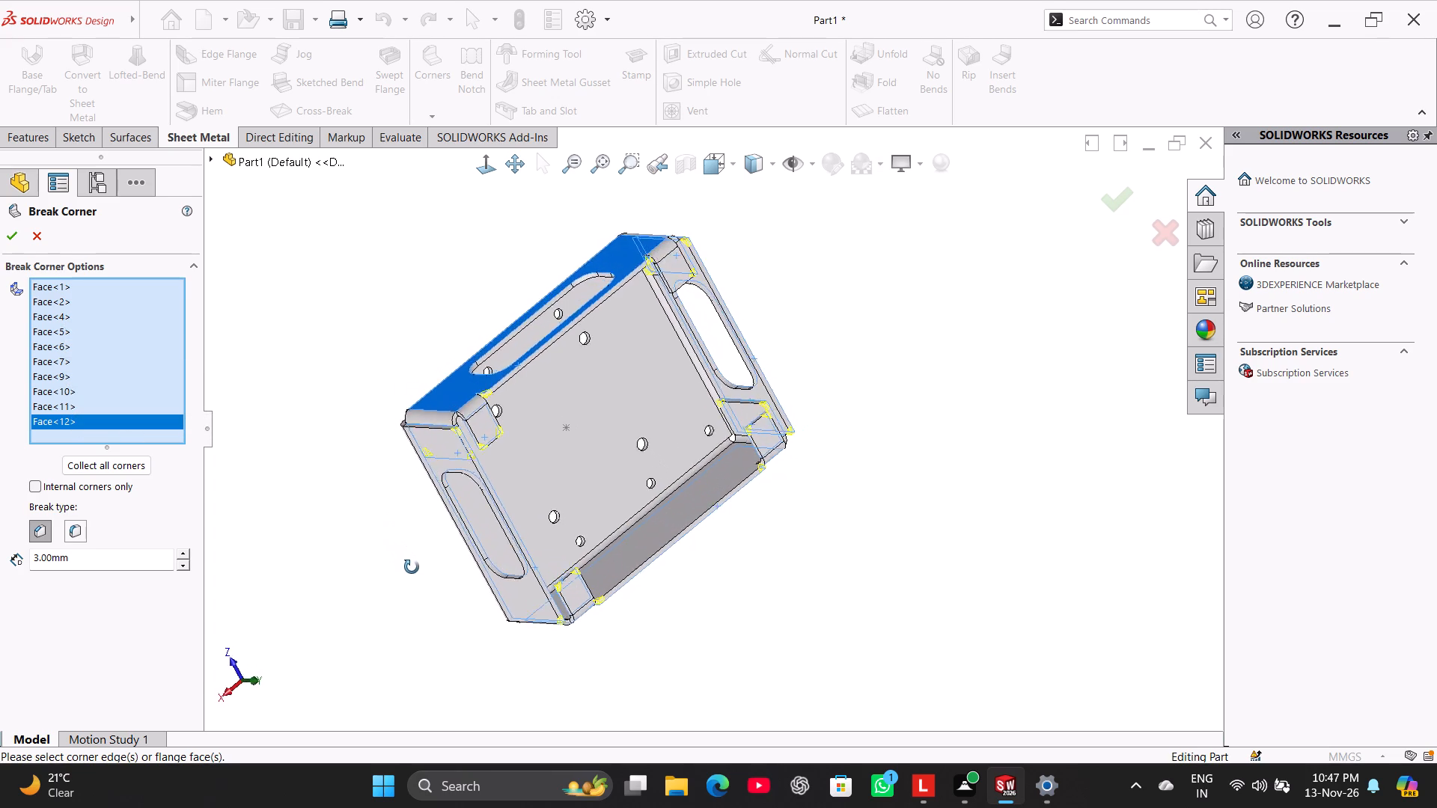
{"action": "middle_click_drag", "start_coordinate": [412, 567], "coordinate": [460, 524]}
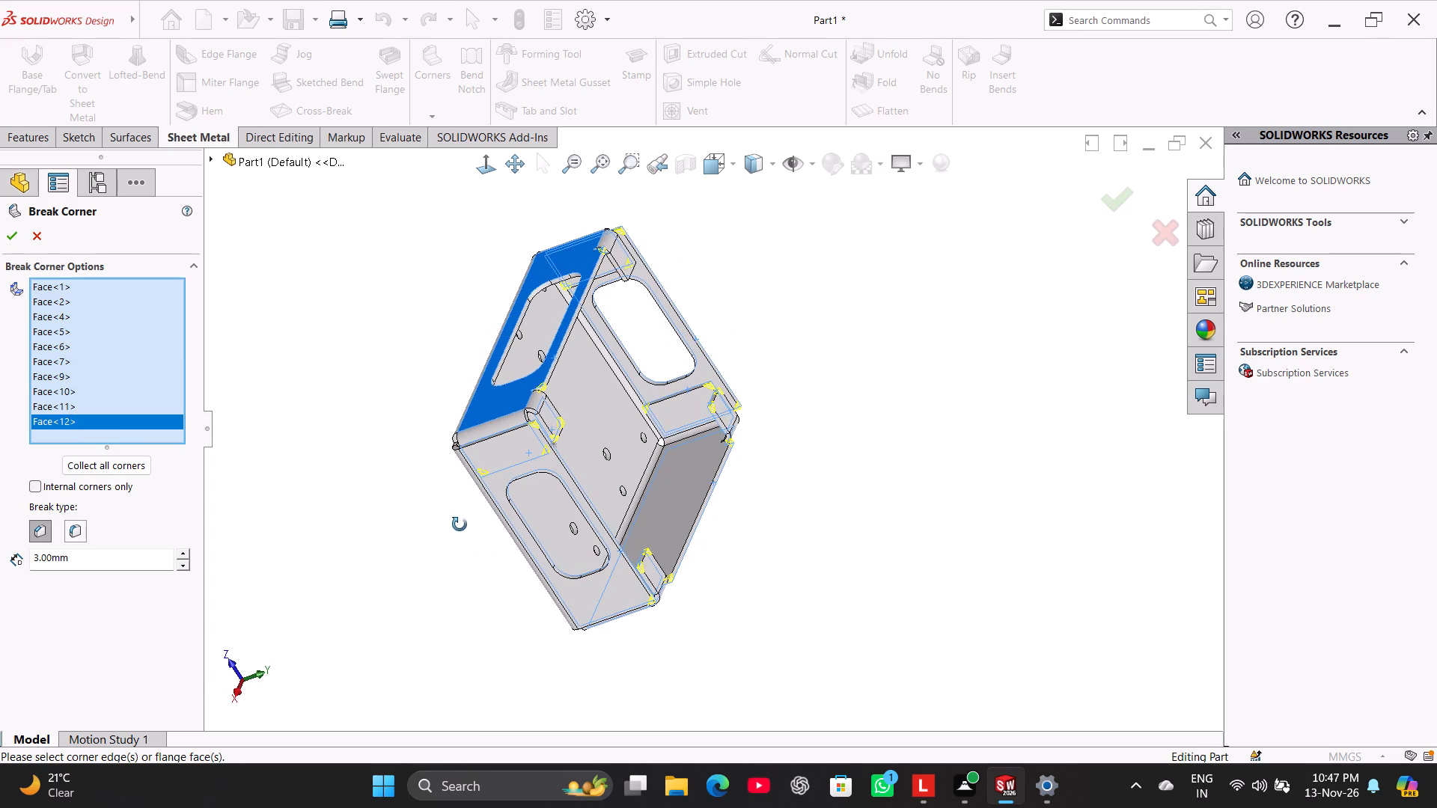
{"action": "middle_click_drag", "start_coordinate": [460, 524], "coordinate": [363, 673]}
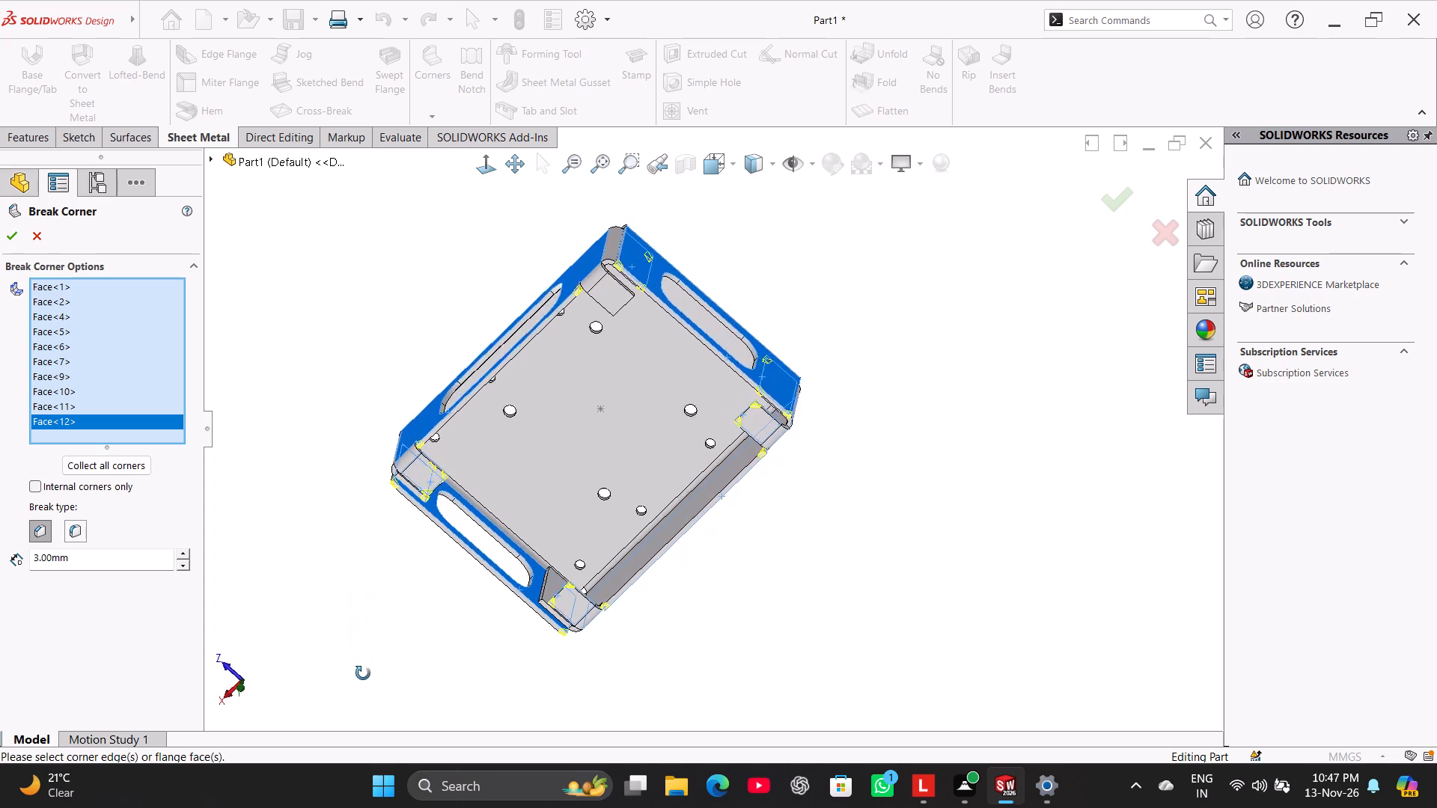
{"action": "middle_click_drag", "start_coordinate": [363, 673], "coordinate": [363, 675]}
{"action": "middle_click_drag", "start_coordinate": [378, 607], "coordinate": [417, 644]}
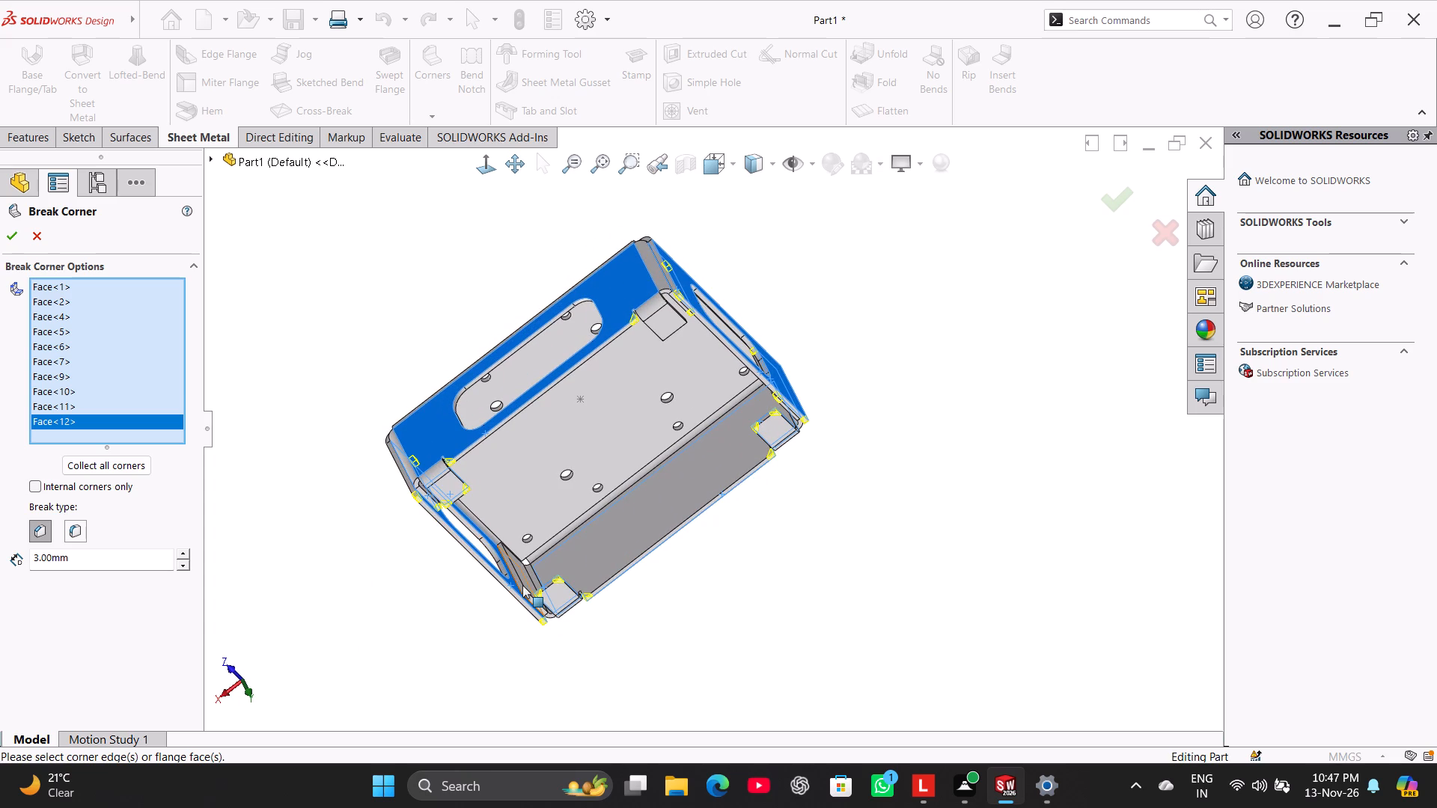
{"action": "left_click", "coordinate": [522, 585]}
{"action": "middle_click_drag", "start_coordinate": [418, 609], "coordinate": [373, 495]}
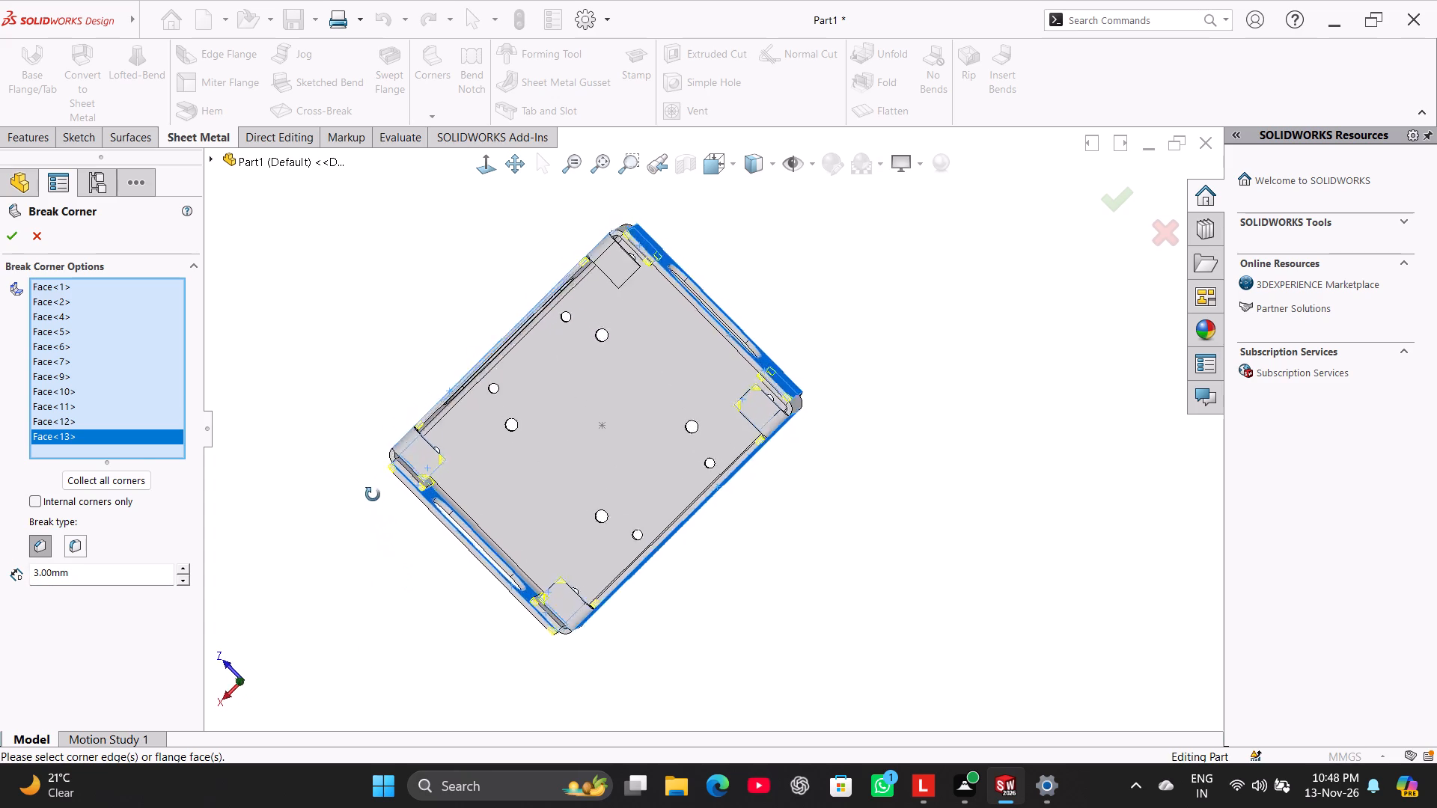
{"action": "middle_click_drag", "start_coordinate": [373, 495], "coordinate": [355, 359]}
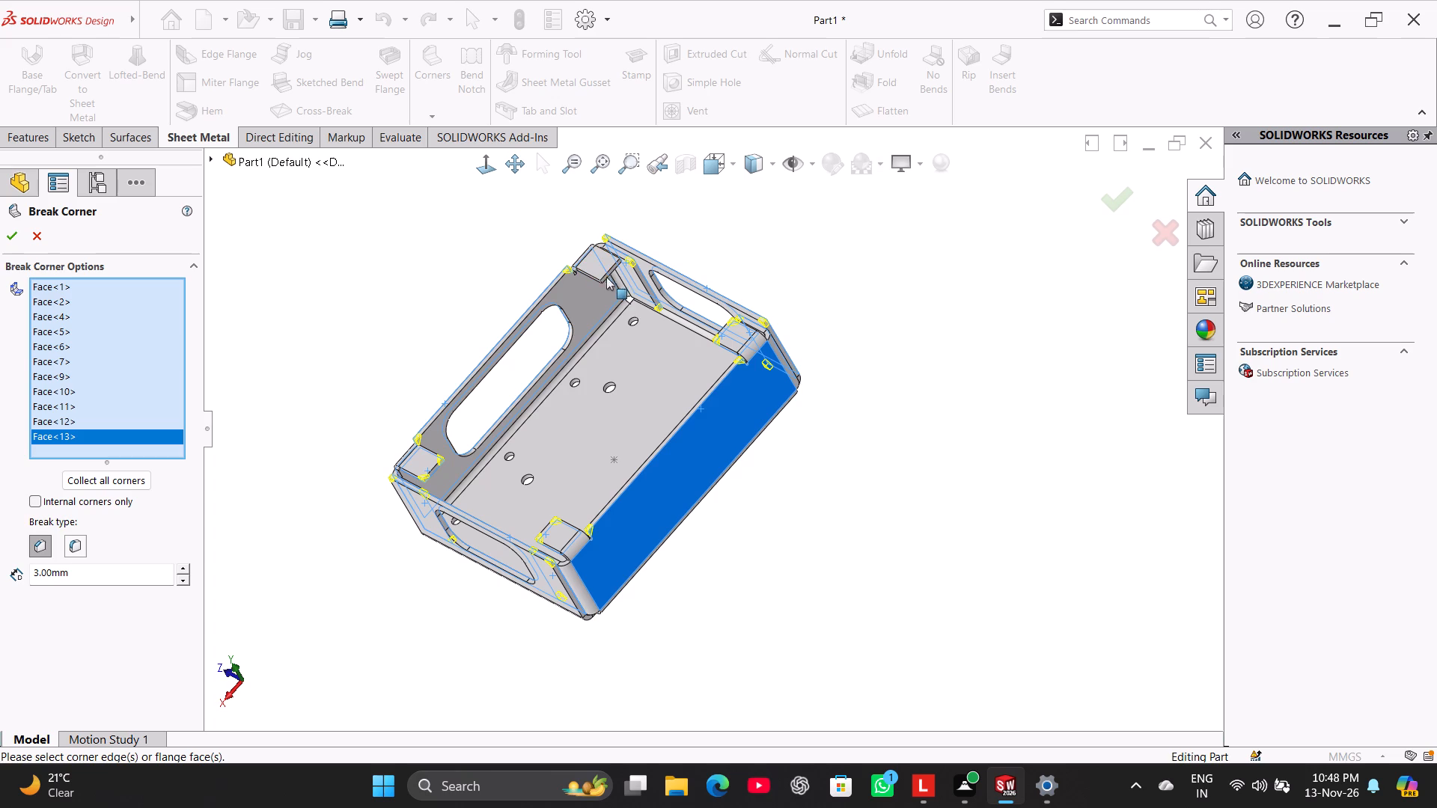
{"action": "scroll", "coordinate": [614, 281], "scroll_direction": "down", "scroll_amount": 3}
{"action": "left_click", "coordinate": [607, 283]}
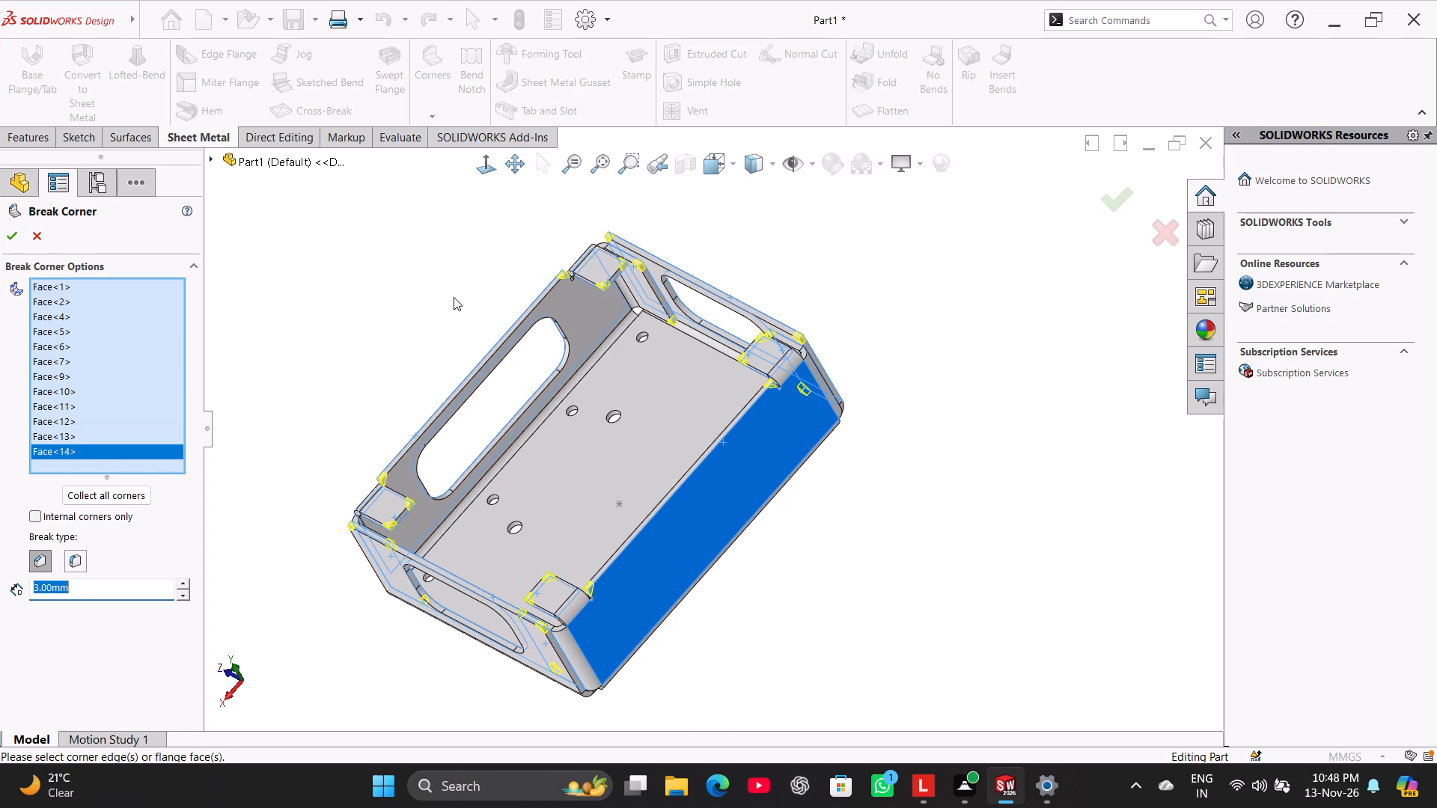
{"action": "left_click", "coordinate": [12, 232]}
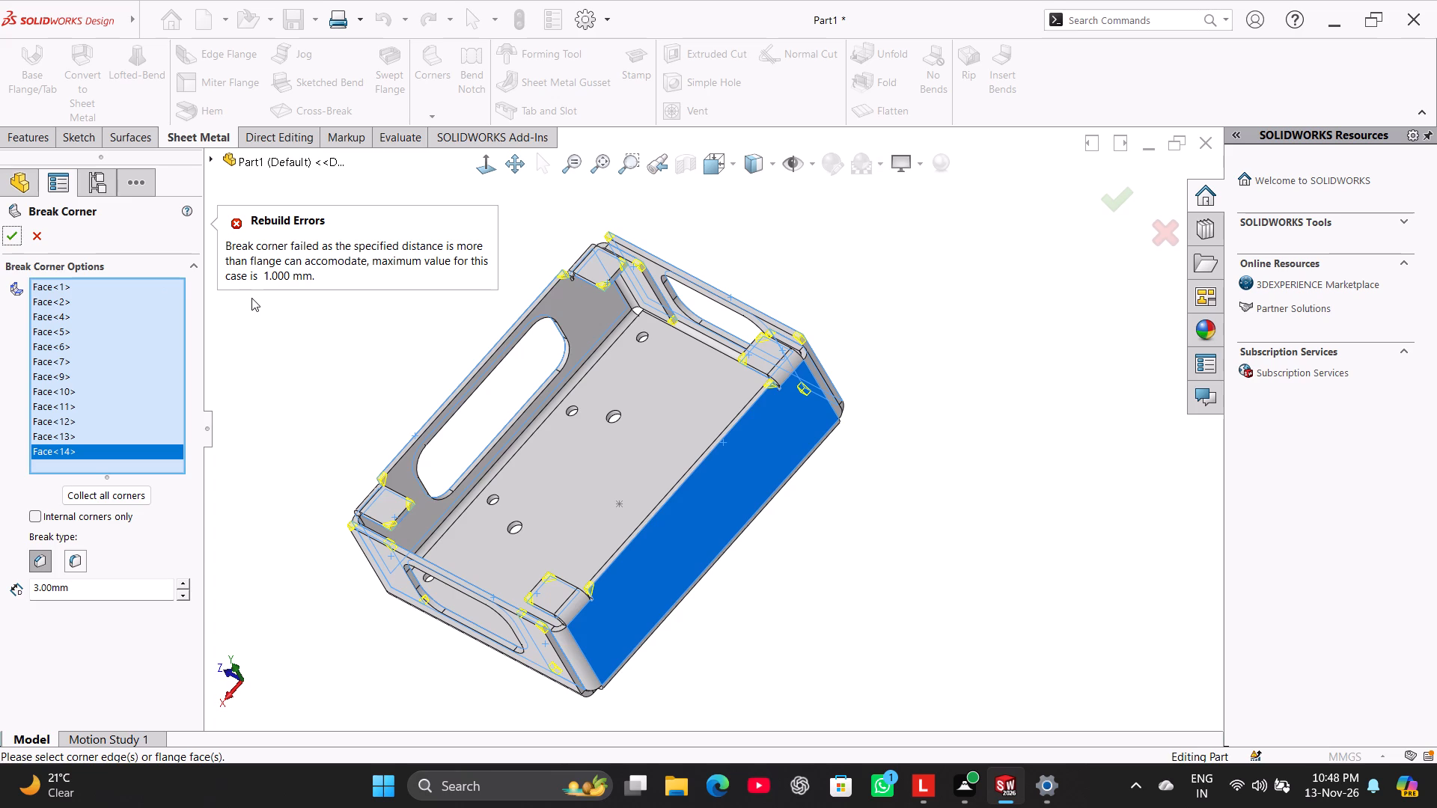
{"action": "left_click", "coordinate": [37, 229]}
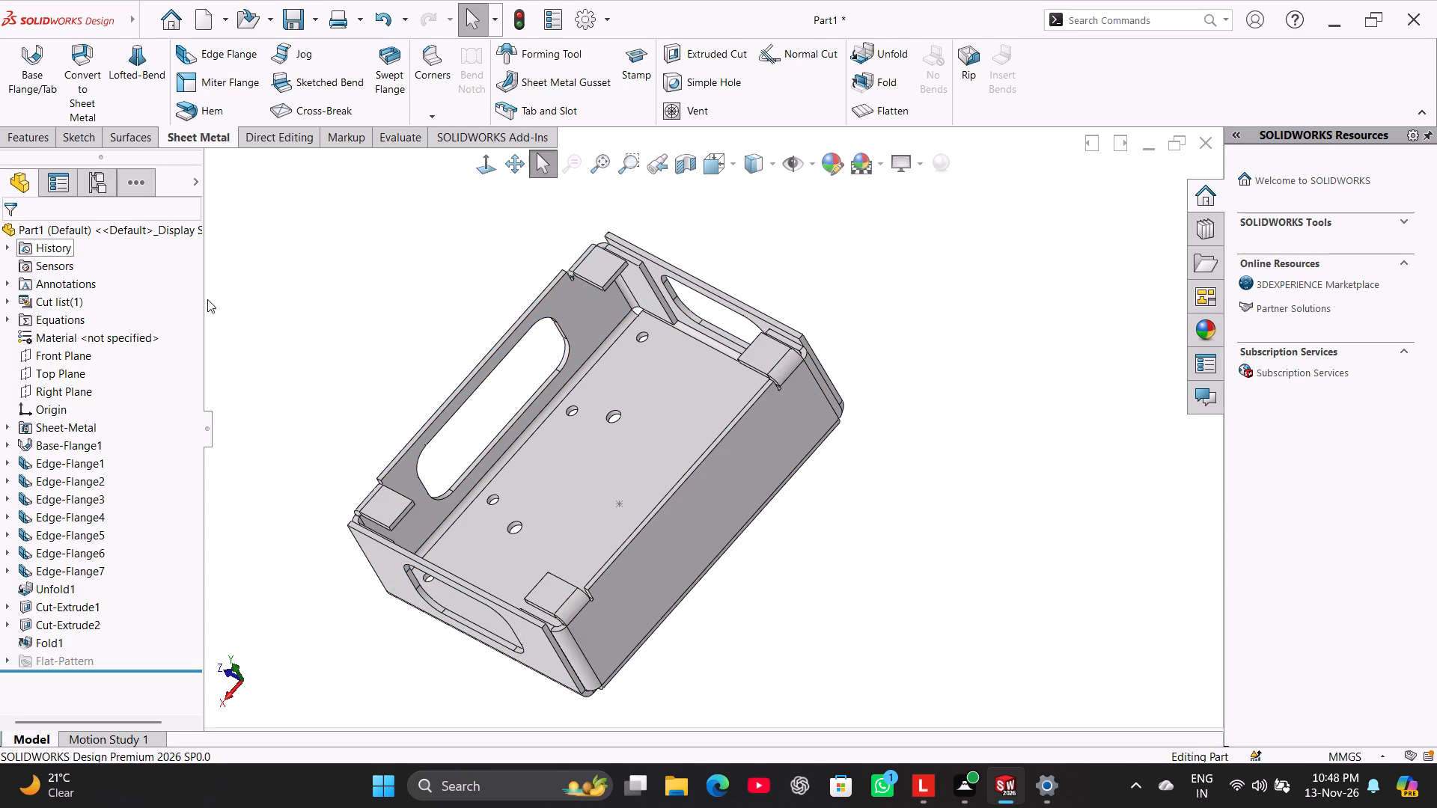
Start a new 3 mm Break Corner in isometric view and select the top tabs at both ends of the solid back wall.
{"action": "middle_click_drag", "start_coordinate": [367, 342], "coordinate": [396, 382]}
{"action": "right_click_drag", "start_coordinate": [379, 359], "coordinate": [532, 254]}
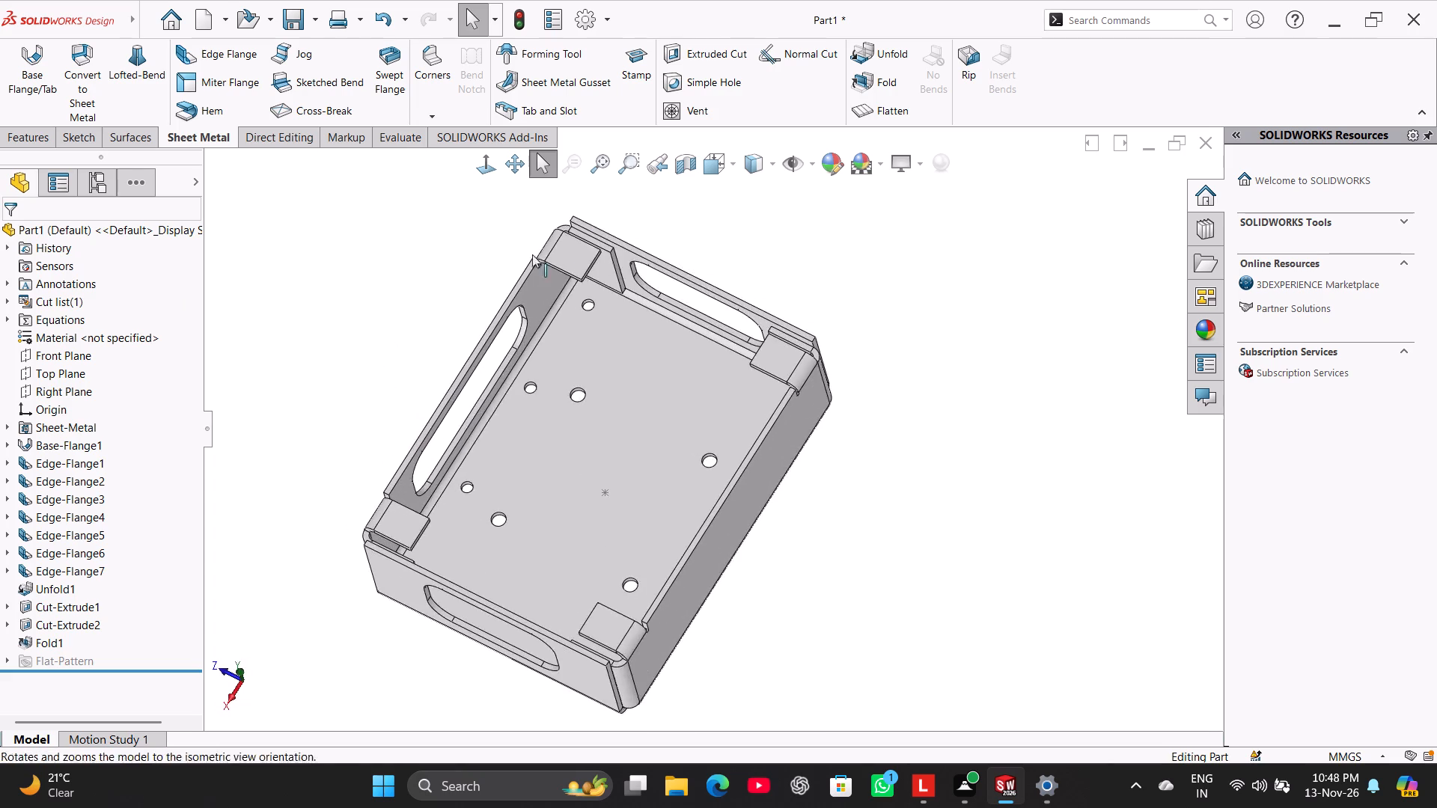
{"action": "right_click_drag", "start_coordinate": [532, 254], "coordinate": [572, 235]}
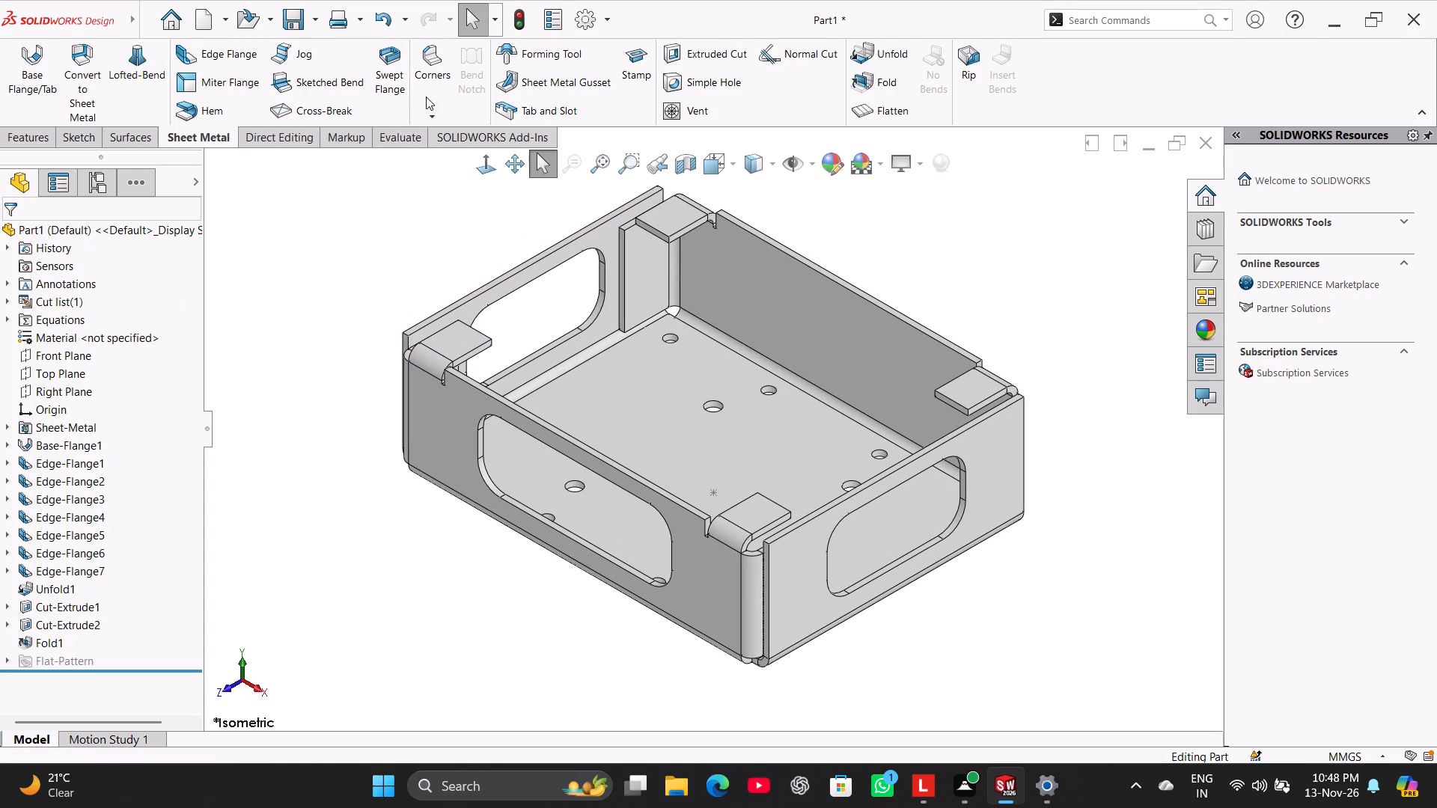
{"action": "left_click", "coordinate": [432, 117]}
{"action": "left_click", "coordinate": [450, 171]}
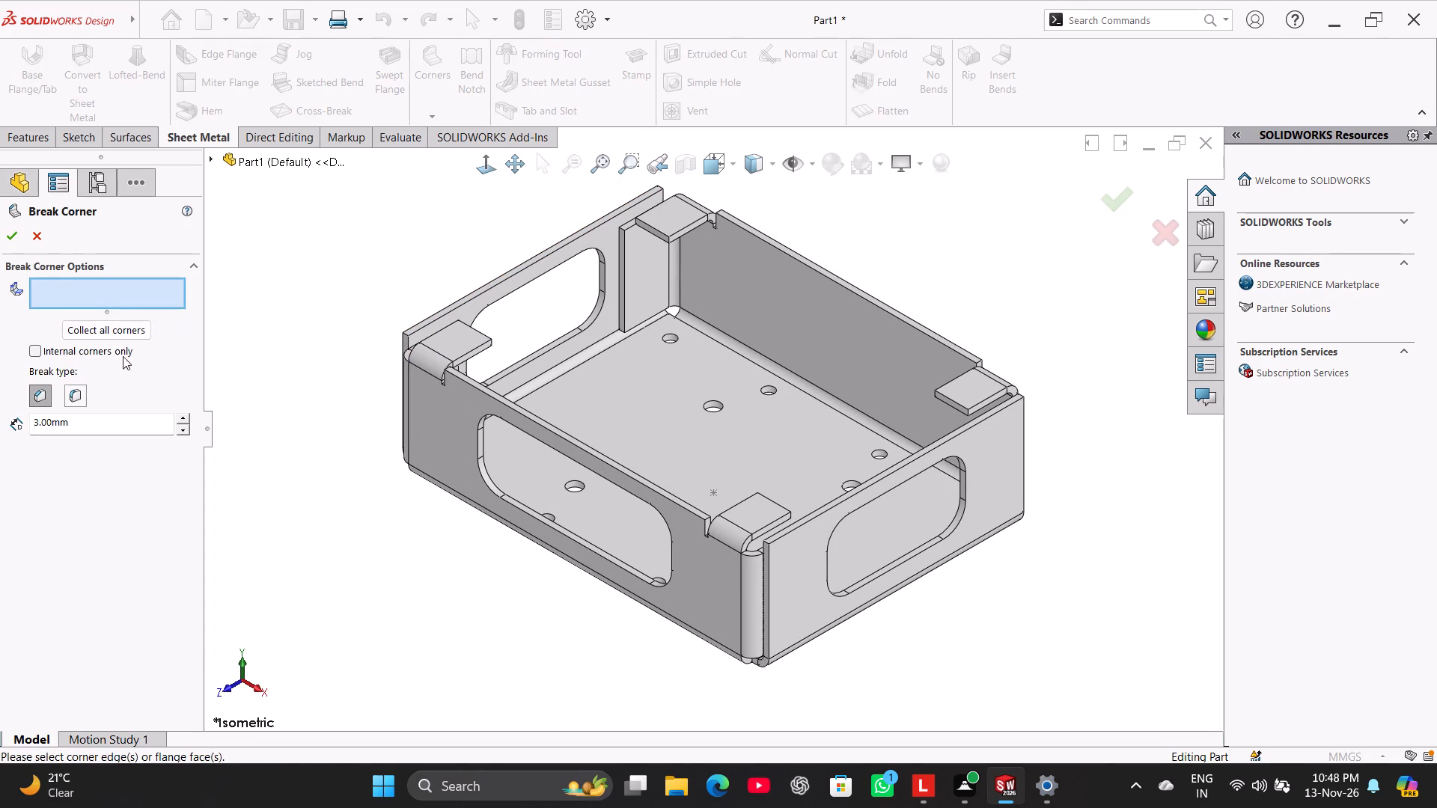
{"action": "scroll", "coordinate": [739, 274], "scroll_direction": "down", "scroll_amount": 3}
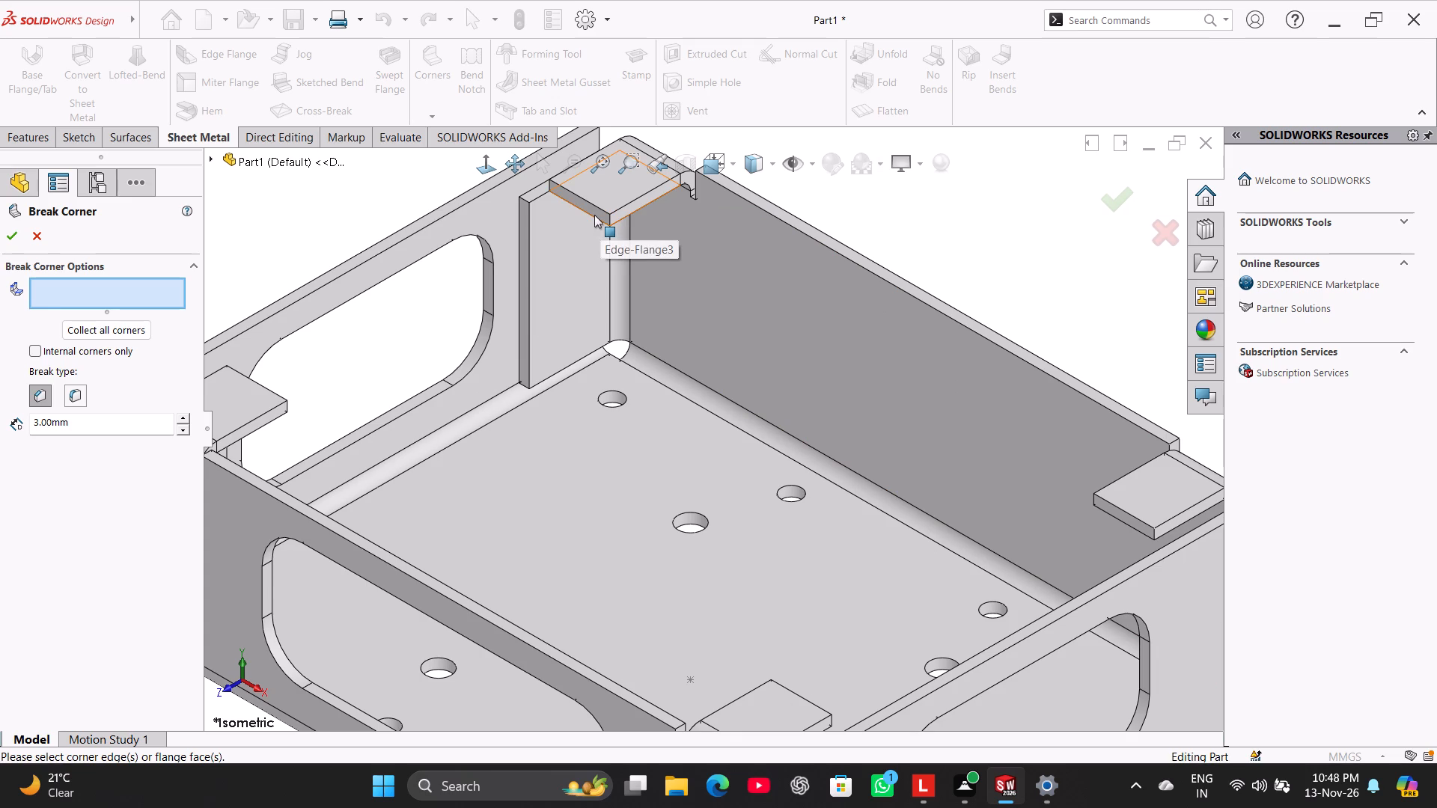
{"action": "left_click", "coordinate": [594, 211]}
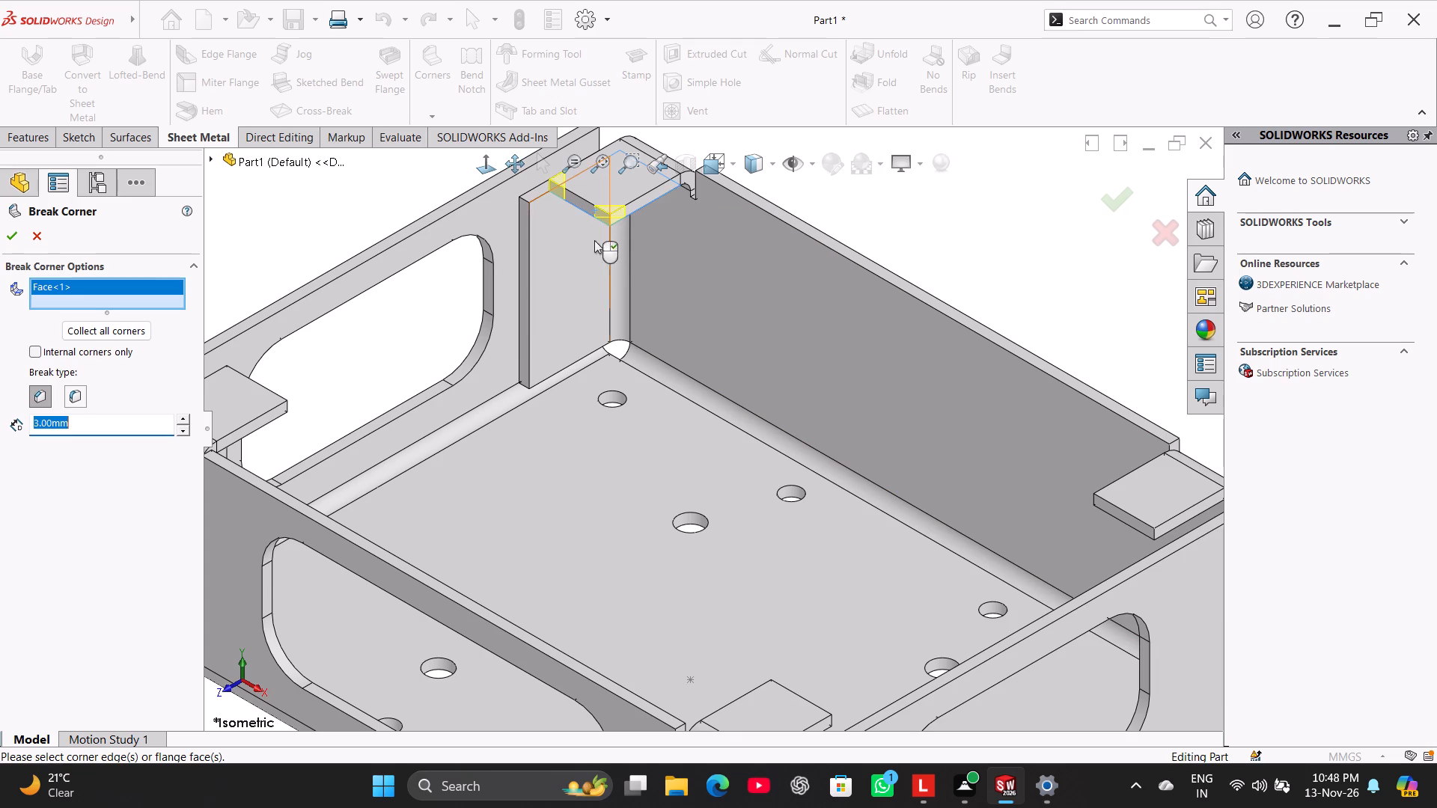
{"action": "left_click", "coordinate": [1115, 509]}
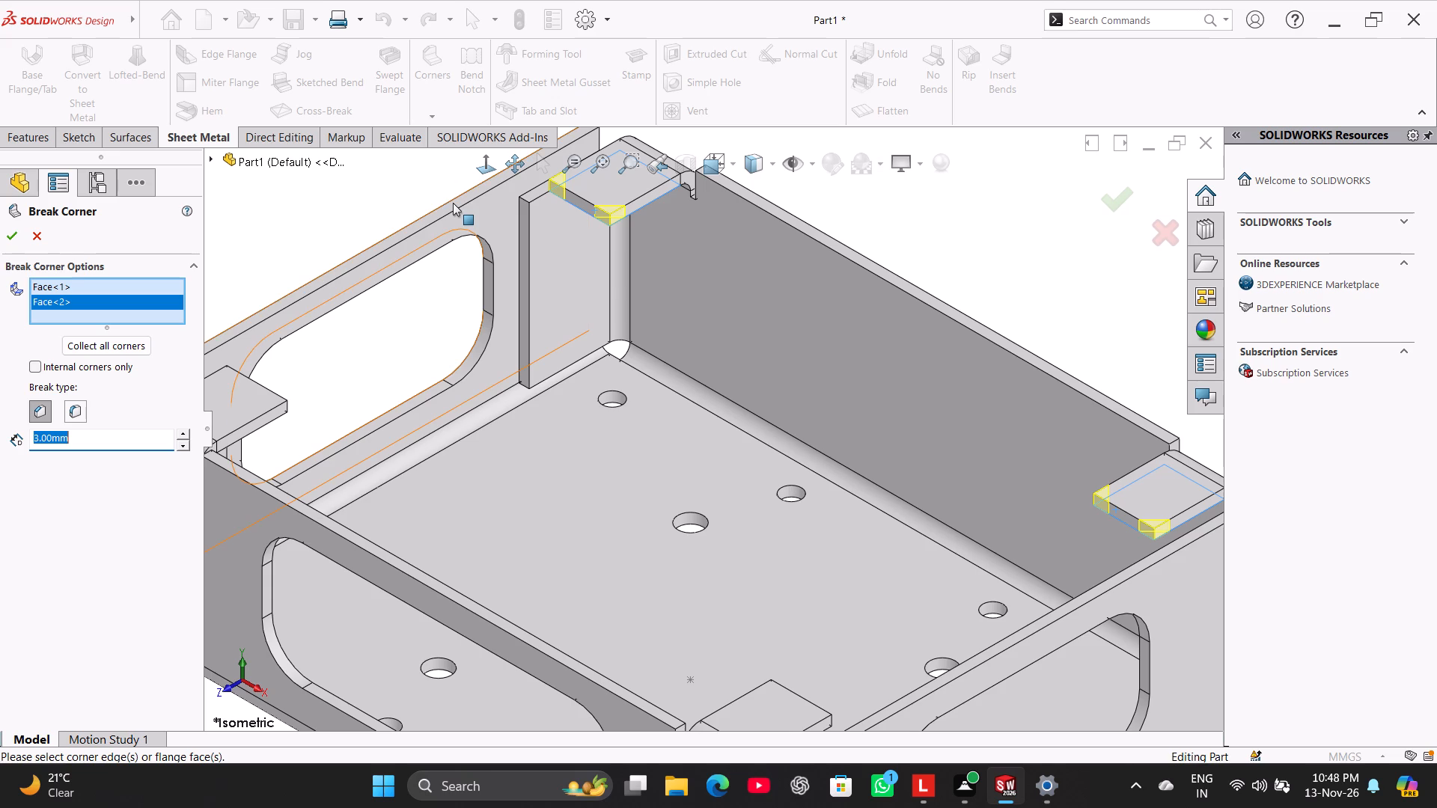
Add both end walls, the solid back wall and the long front wall with the rounded opening to the Break Corner selection.
{"action": "left_click", "coordinate": [453, 203]}
{"action": "left_click", "coordinate": [800, 221]}
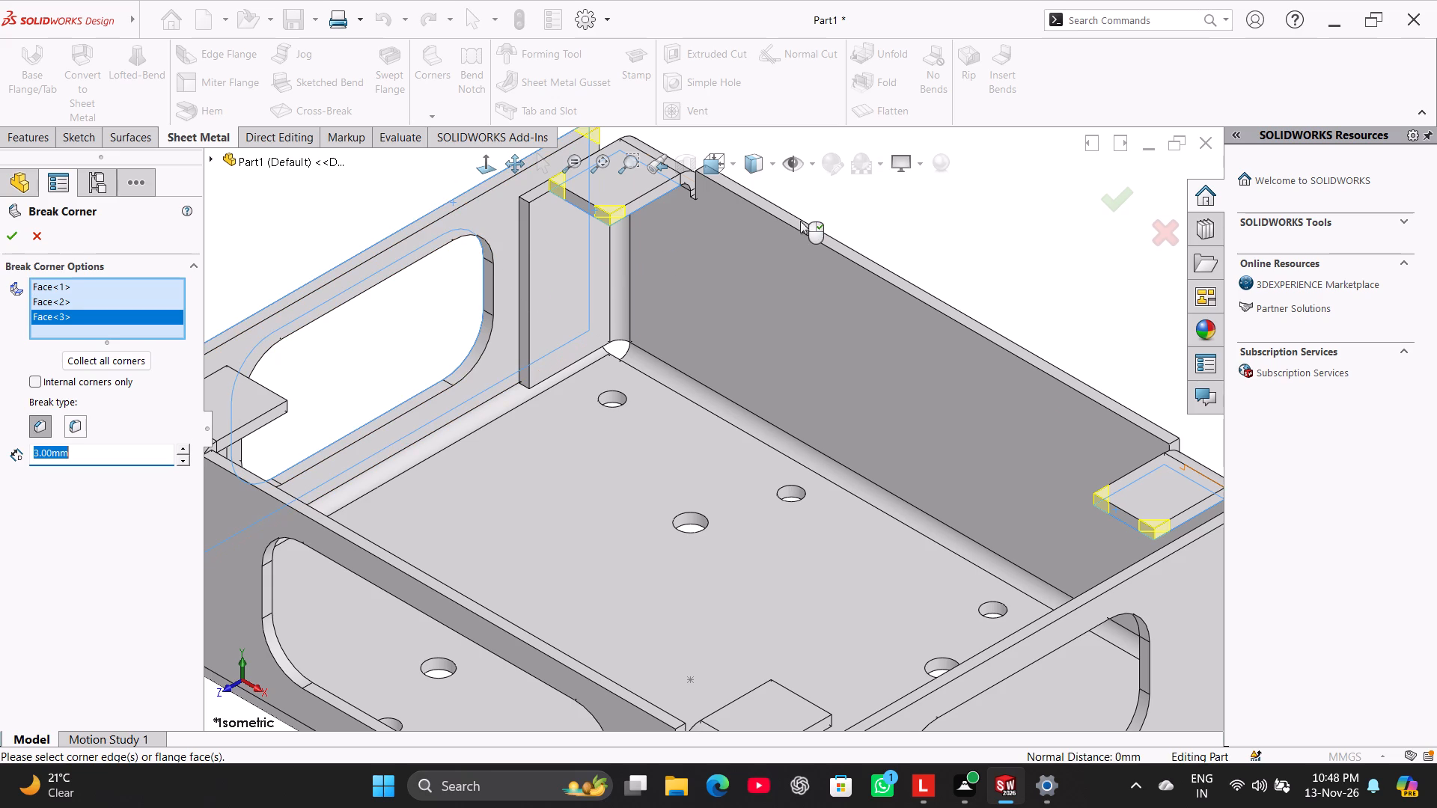
{"action": "scroll", "coordinate": [751, 358], "scroll_direction": "up", "scroll_amount": 2}
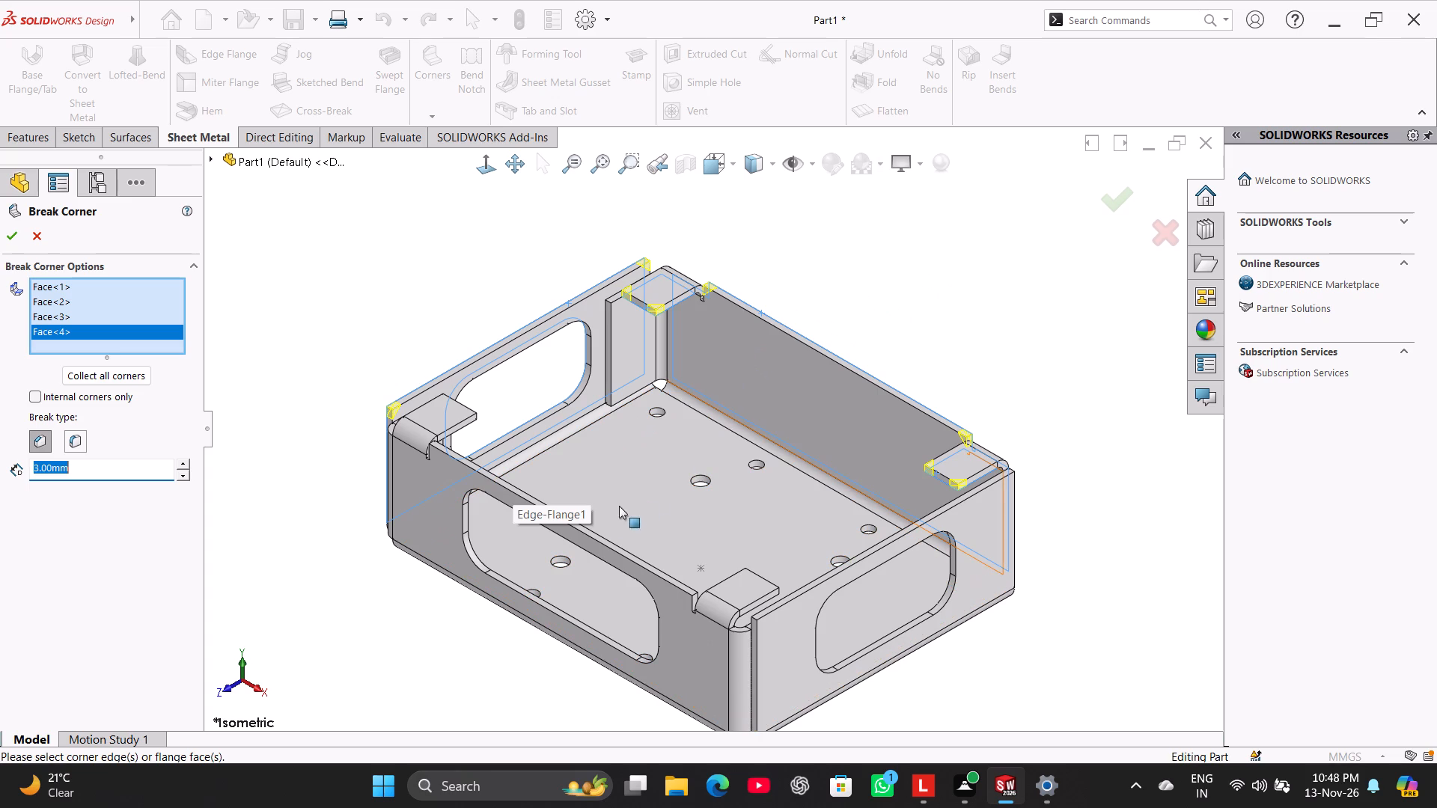
{"action": "left_click", "coordinate": [612, 550]}
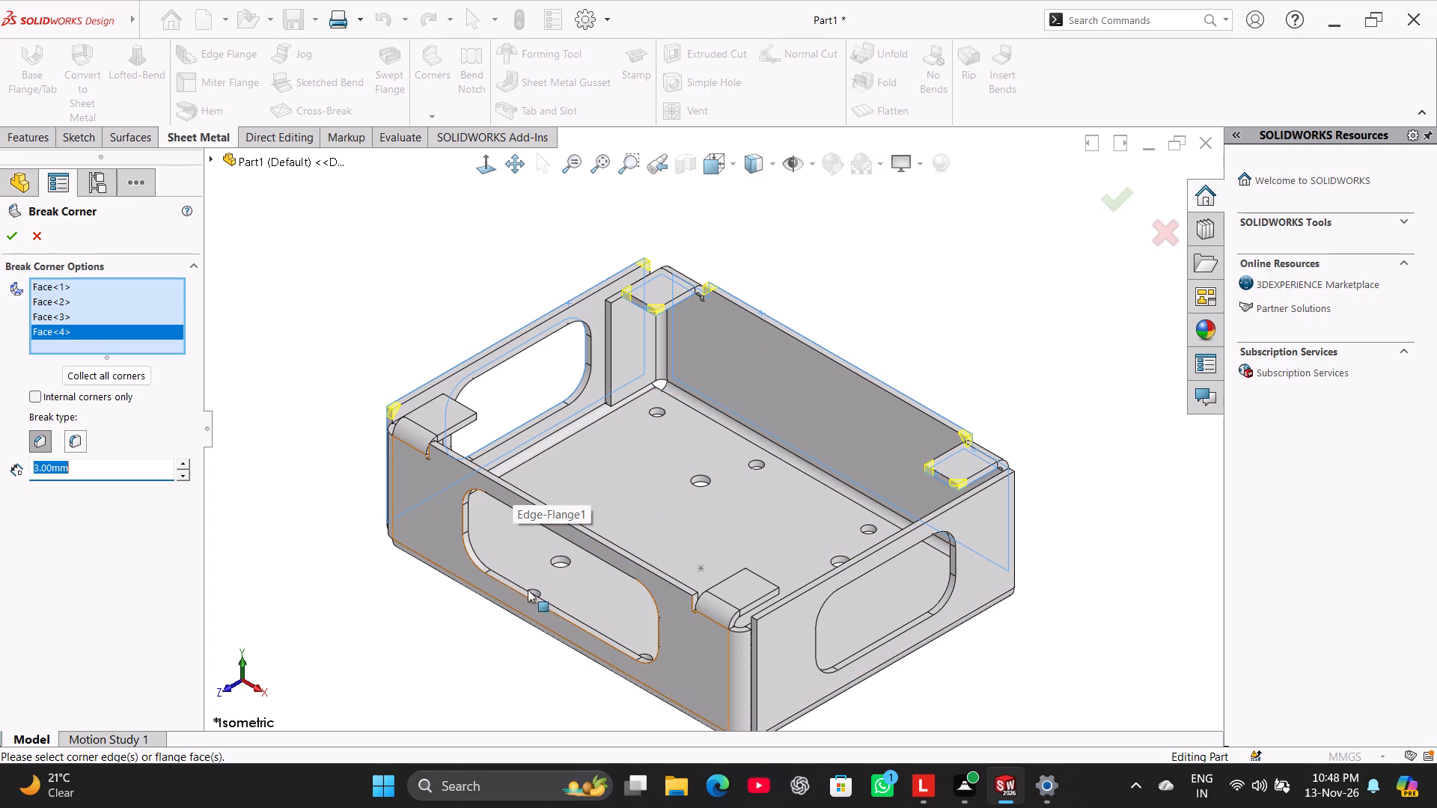
{"action": "left_click", "coordinate": [892, 541]}
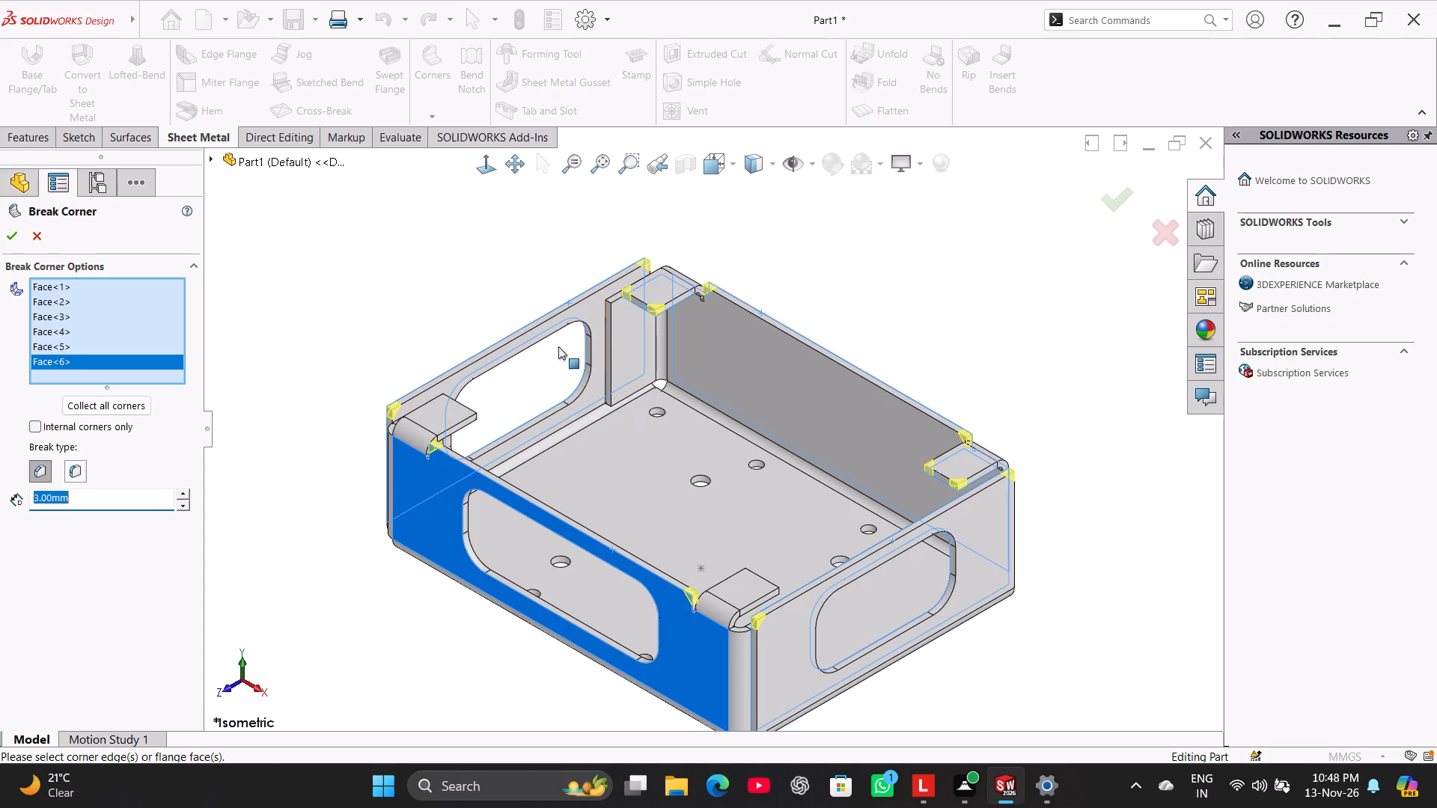
Add a front corner's top tab and the upright flange below it to the Break Corner selection.
{"action": "middle_click_drag", "start_coordinate": [466, 280], "coordinate": [388, 435]}
{"action": "scroll", "coordinate": [531, 354], "scroll_direction": "down", "scroll_amount": 4}
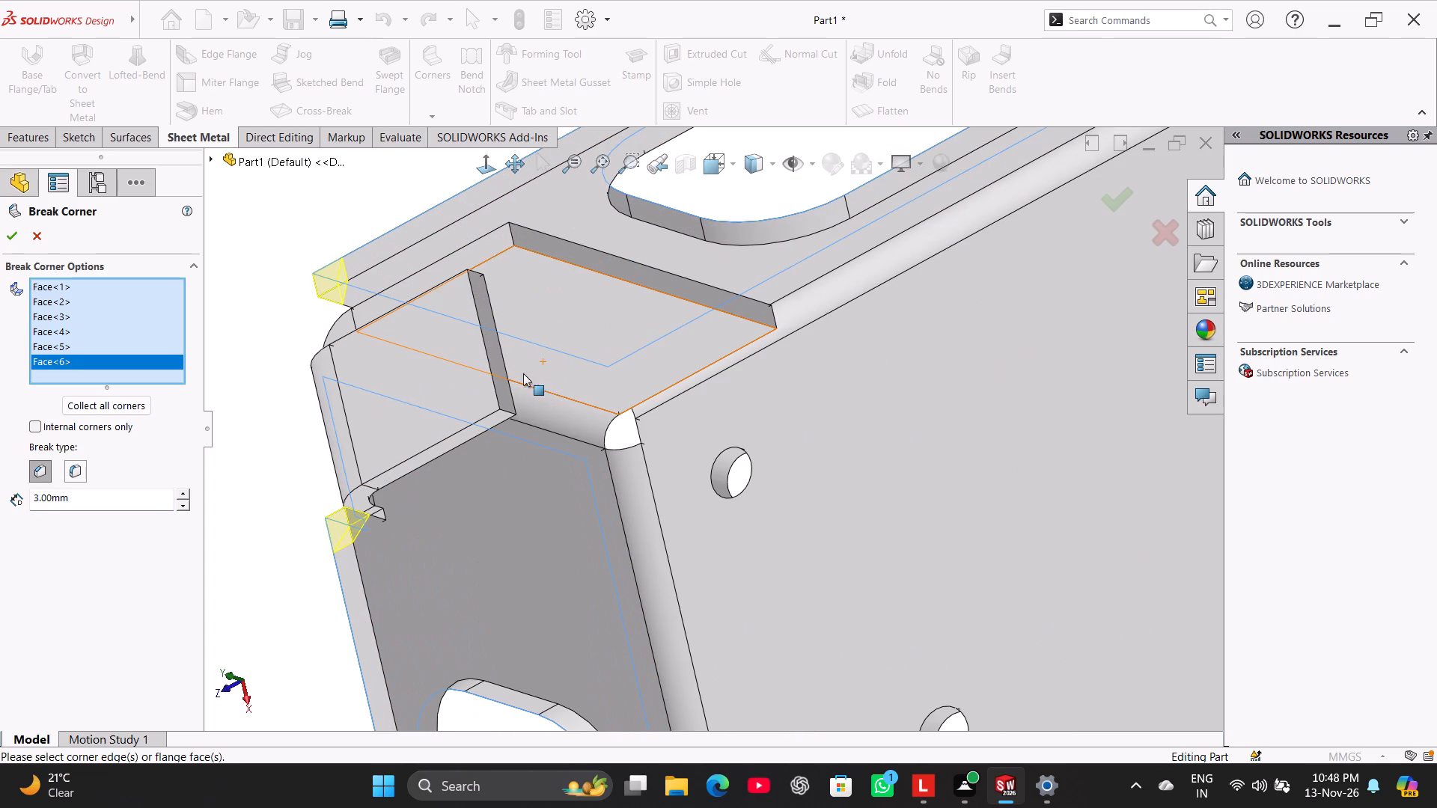
{"action": "left_click", "coordinate": [495, 343]}
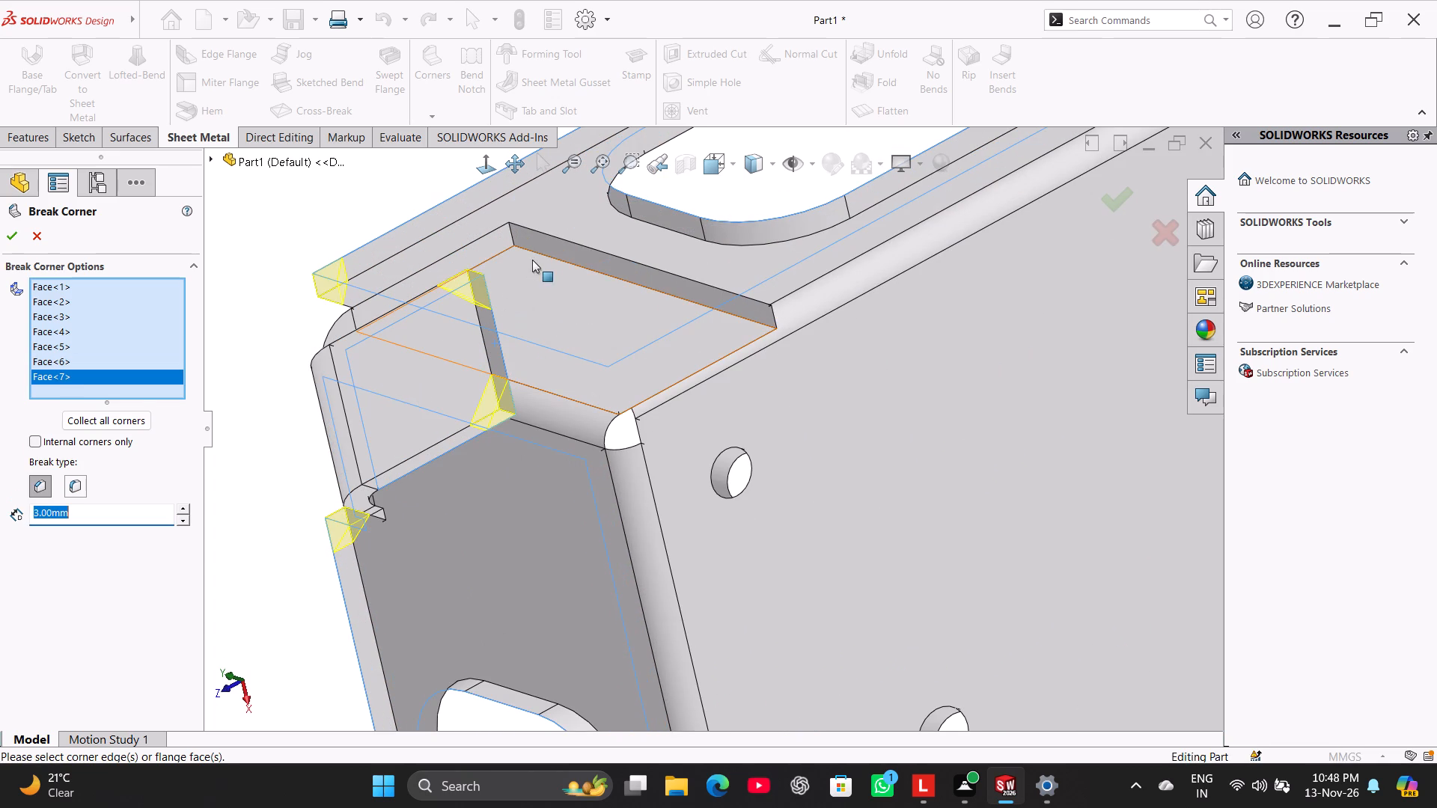
{"action": "left_click", "coordinate": [565, 246]}
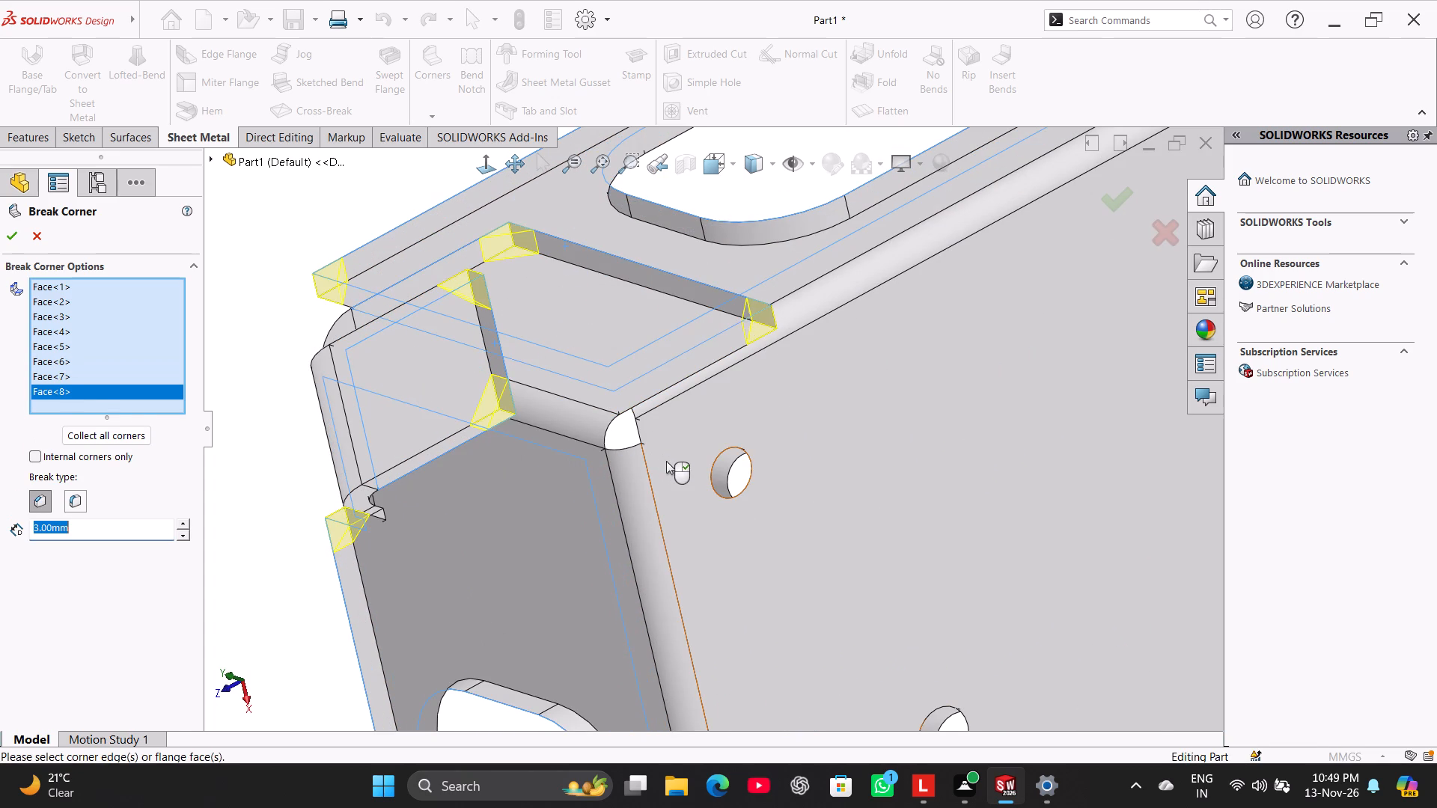
Add the upright corner flange beneath the top tab at the solid back wall's right end to the Break Corner selection.
{"action": "scroll", "coordinate": [666, 461], "scroll_direction": "up", "scroll_amount": 4}
{"action": "middle_click_drag", "start_coordinate": [721, 507], "coordinate": [803, 578]}
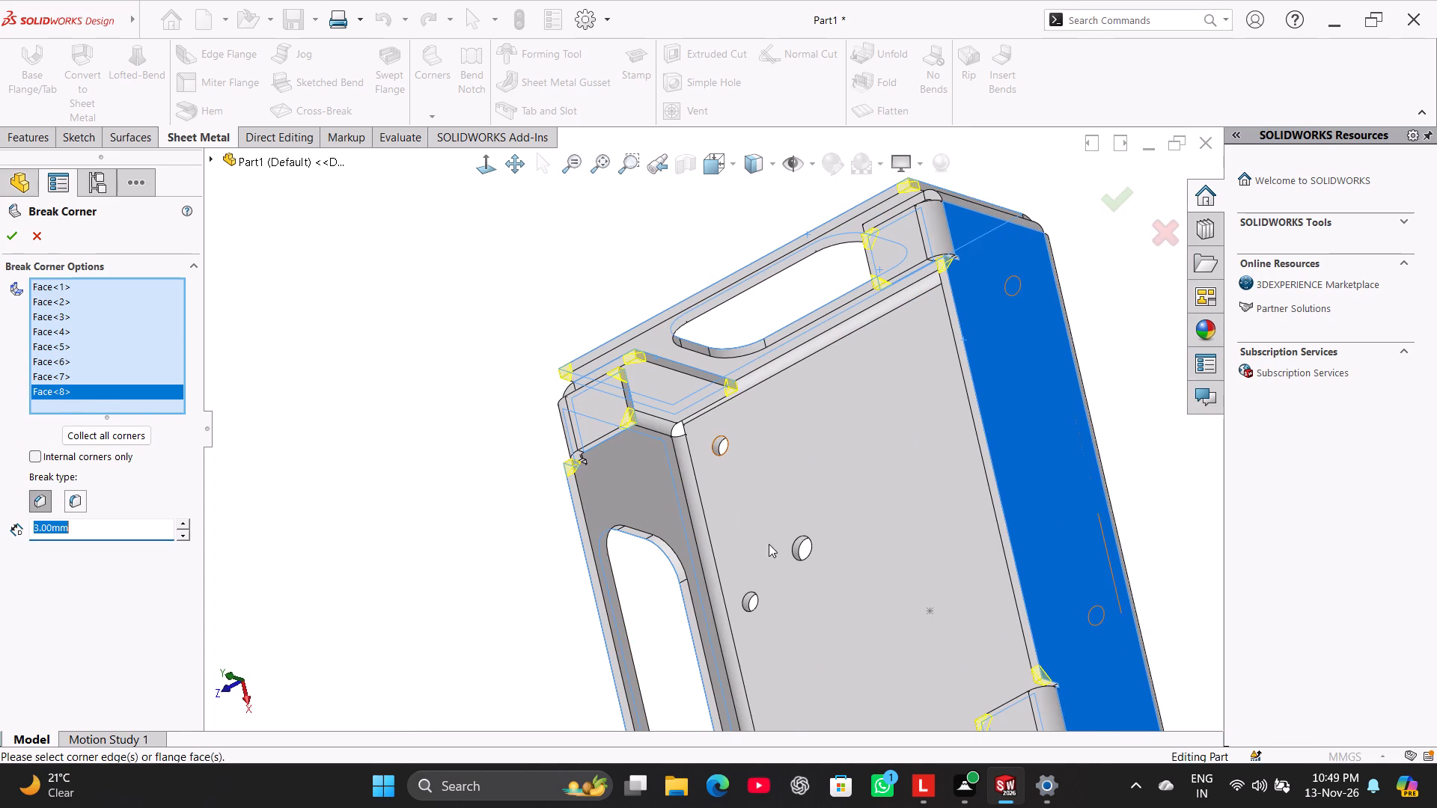
{"action": "middle_click_drag", "start_coordinate": [769, 531], "coordinate": [894, 436]}
{"action": "scroll", "coordinate": [893, 440], "scroll_direction": "up", "scroll_amount": 1}
{"action": "middle_click_drag", "start_coordinate": [801, 536], "coordinate": [879, 429]}
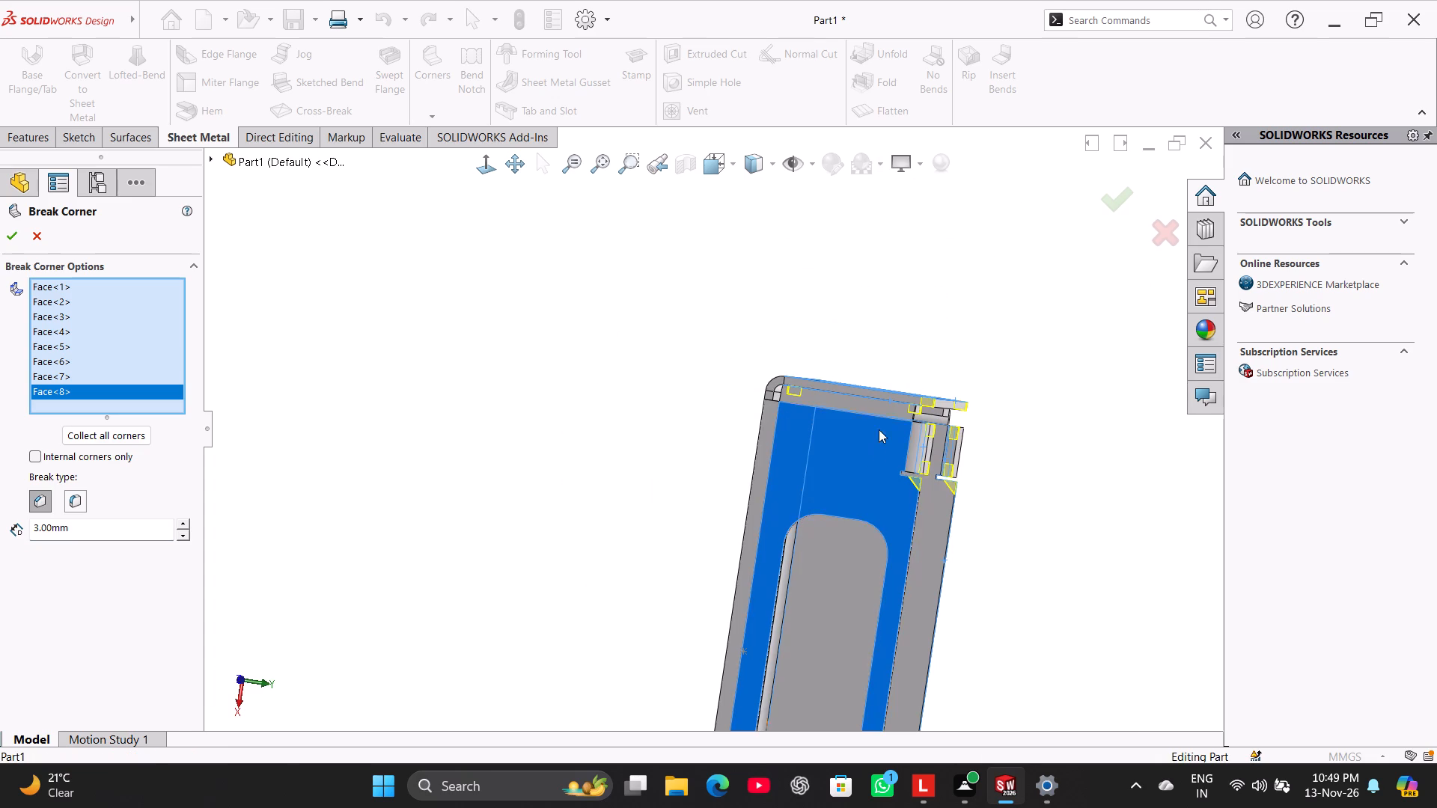
{"action": "middle_click_drag", "start_coordinate": [879, 429], "coordinate": [883, 411]}
{"action": "middle_click_drag", "start_coordinate": [757, 554], "coordinate": [600, 420]}
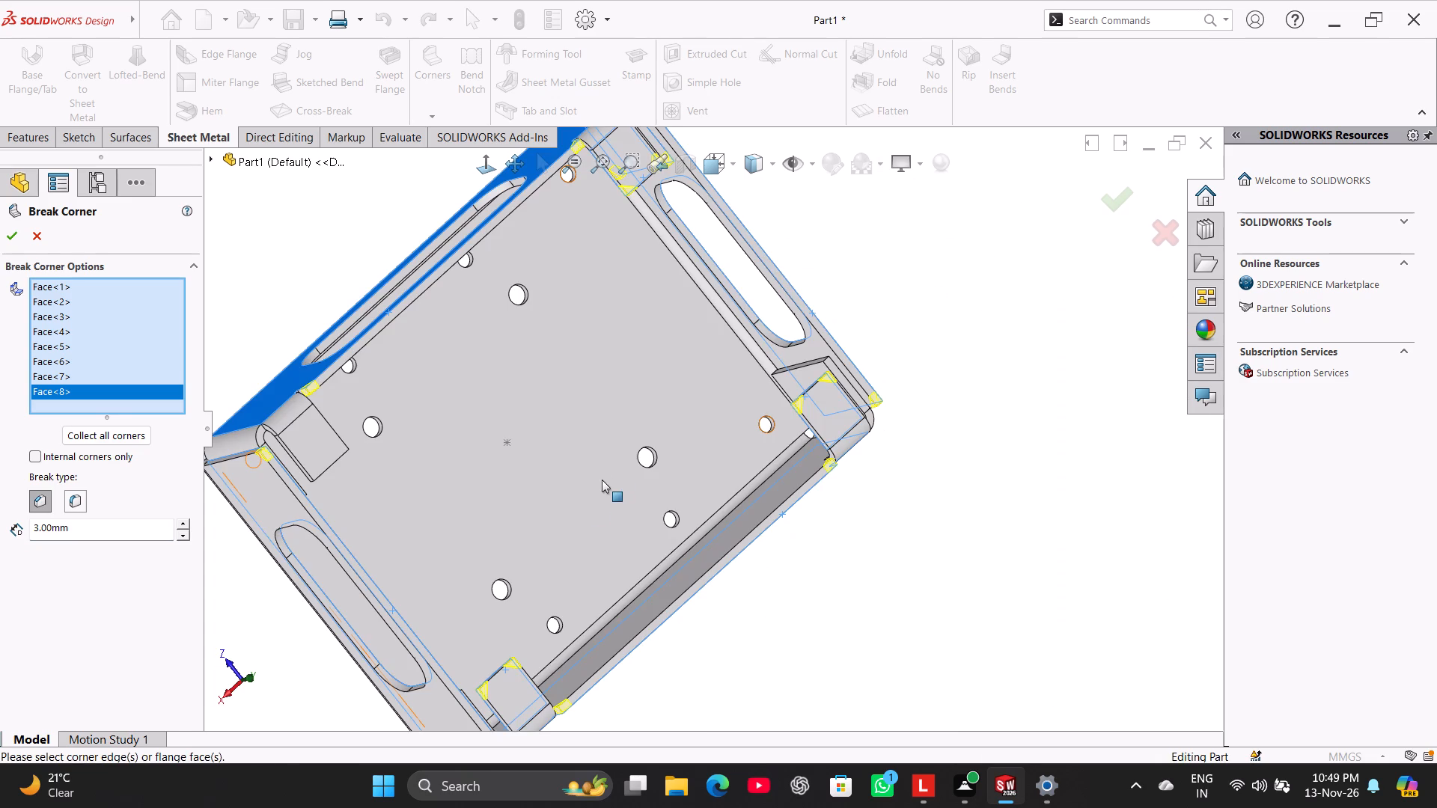
{"action": "right_click_drag", "start_coordinate": [587, 536], "coordinate": [767, 378]}
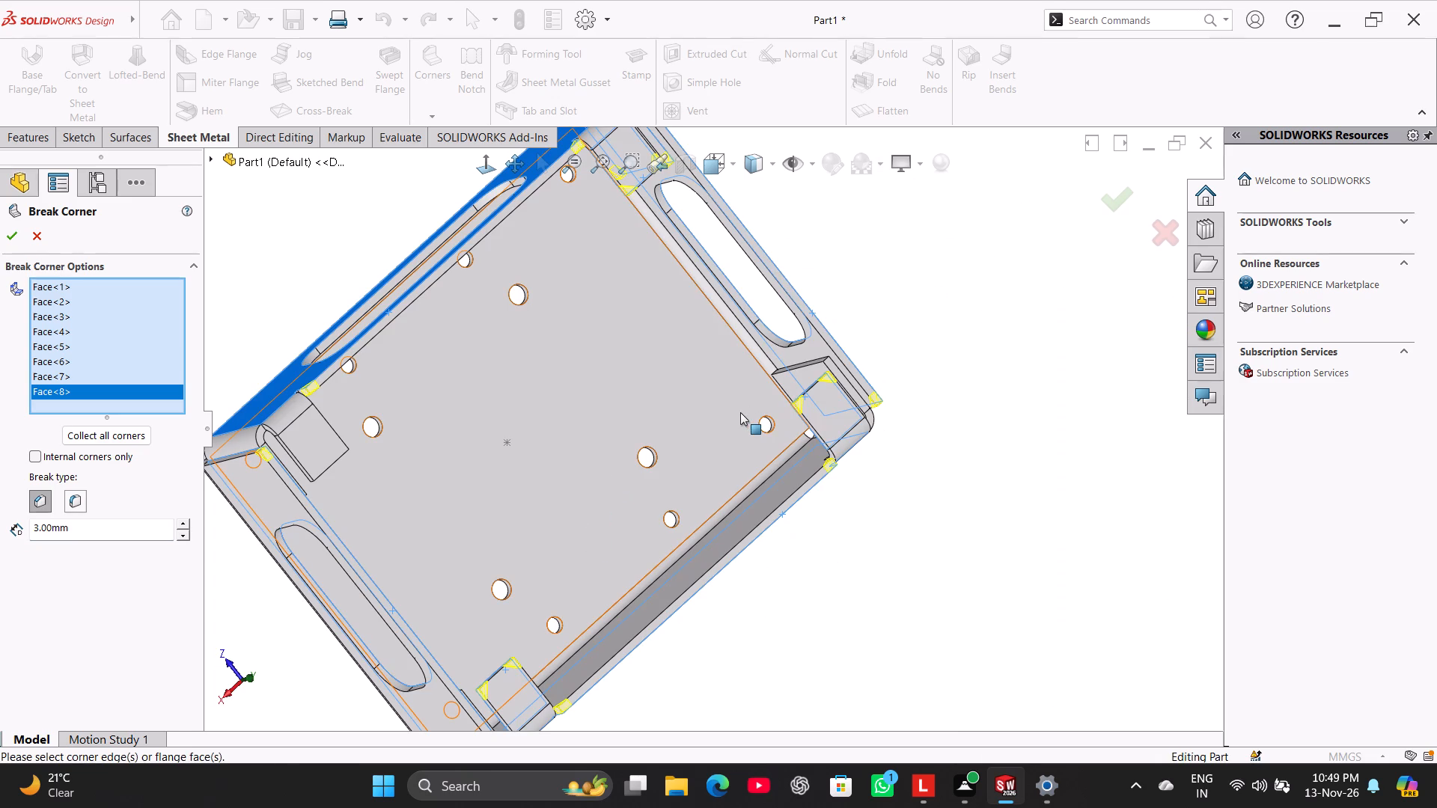
{"action": "right_click_drag", "start_coordinate": [879, 527], "coordinate": [1050, 383]}
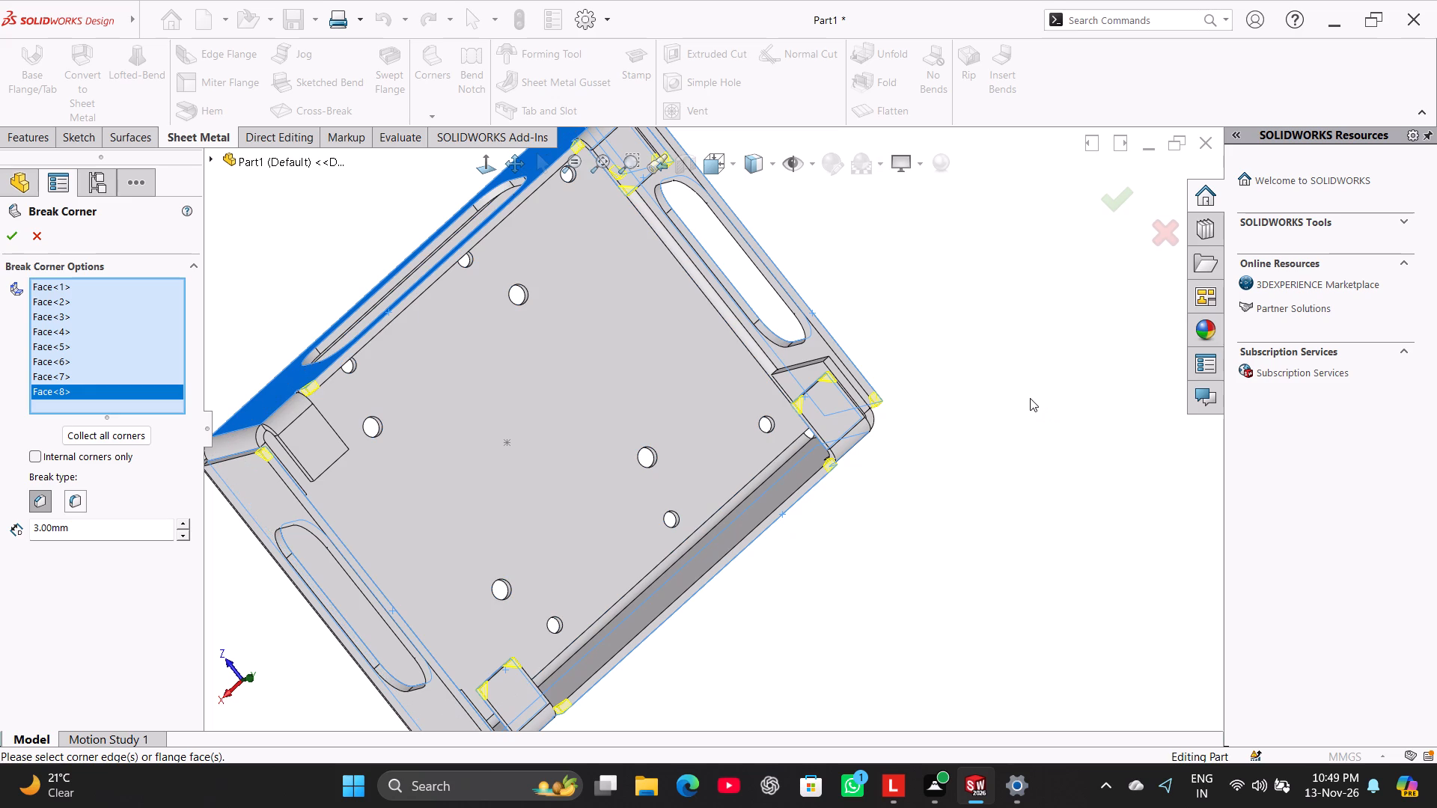
{"action": "right_click_drag", "start_coordinate": [935, 518], "coordinate": [1151, 323]}
{"action": "middle_click_drag", "start_coordinate": [511, 542], "coordinate": [525, 559]}
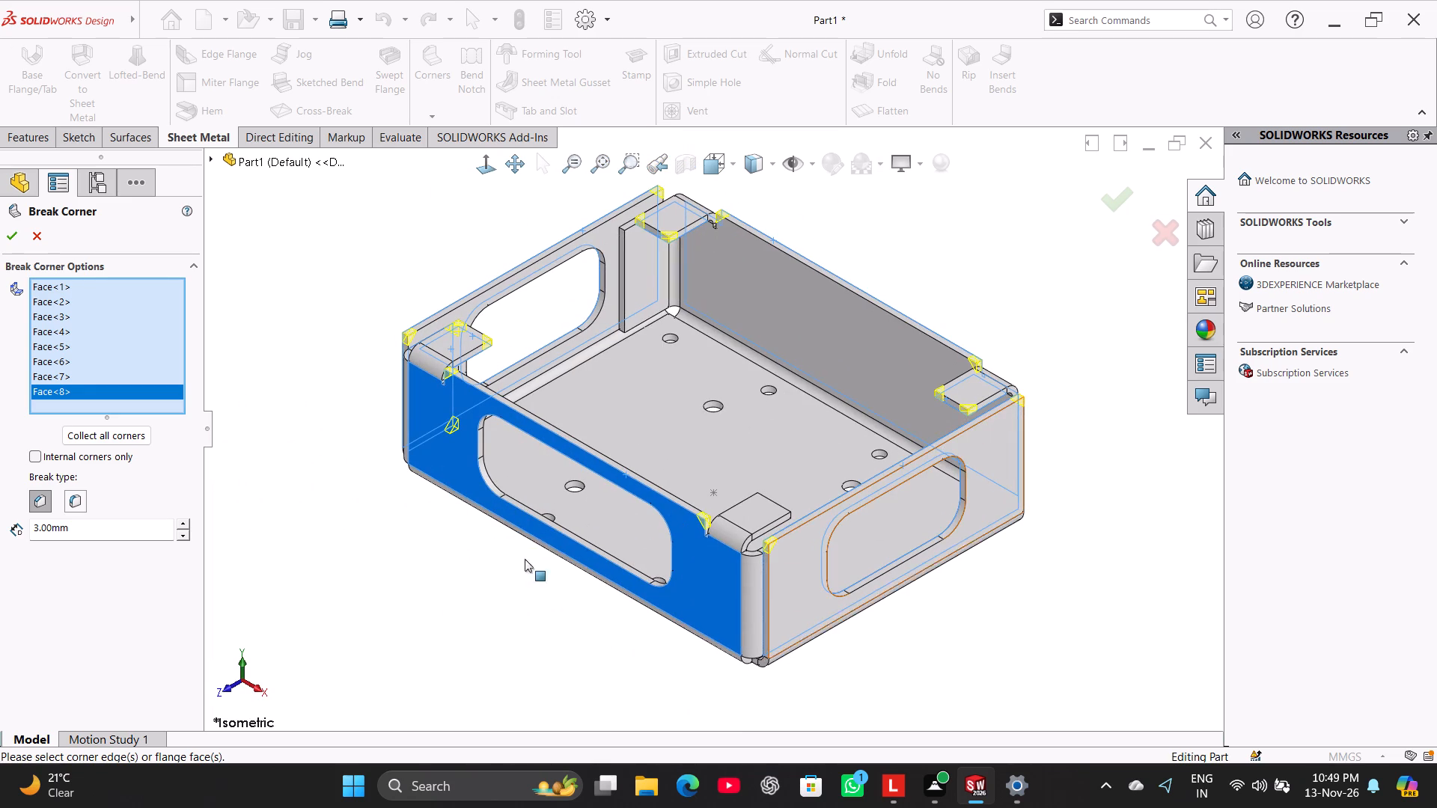
{"action": "middle_click_drag", "start_coordinate": [525, 559], "coordinate": [620, 617]}
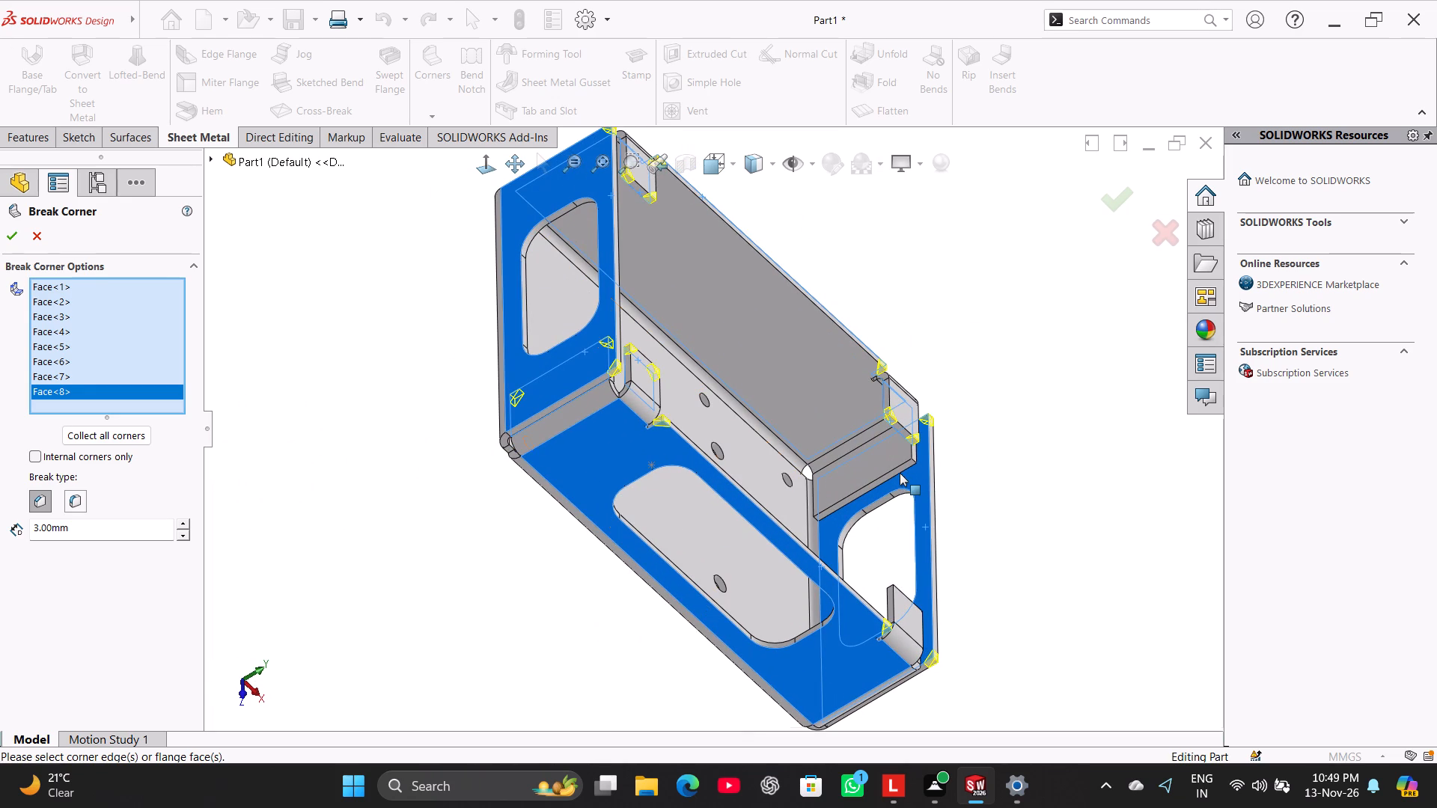
{"action": "left_click", "coordinate": [898, 471]}
Add the remaining front corner's top tab and the upright flange below it to the Break Corner selection.
{"action": "middle_click_drag", "start_coordinate": [927, 300], "coordinate": [912, 376]}
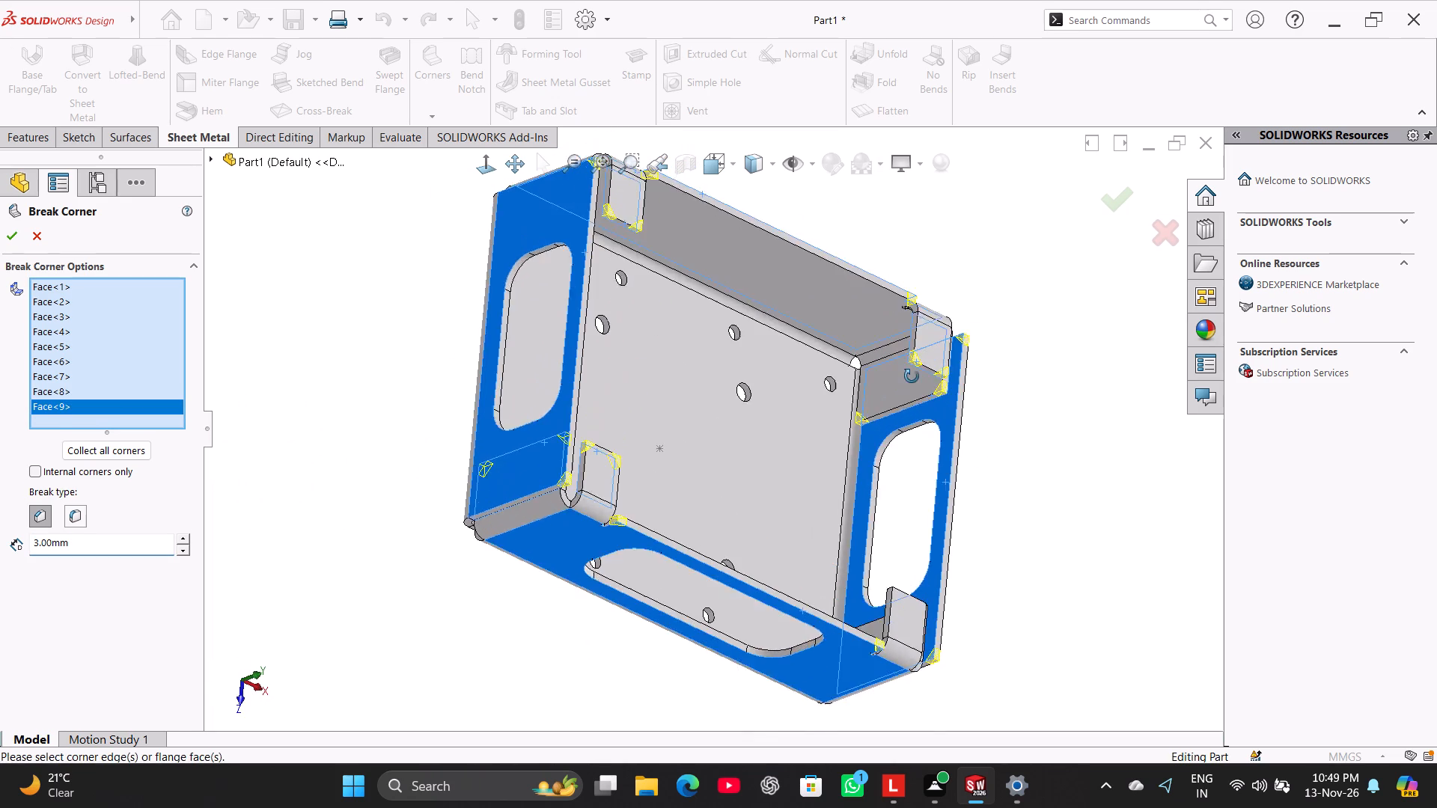
{"action": "middle_click_drag", "start_coordinate": [912, 376], "coordinate": [915, 358]}
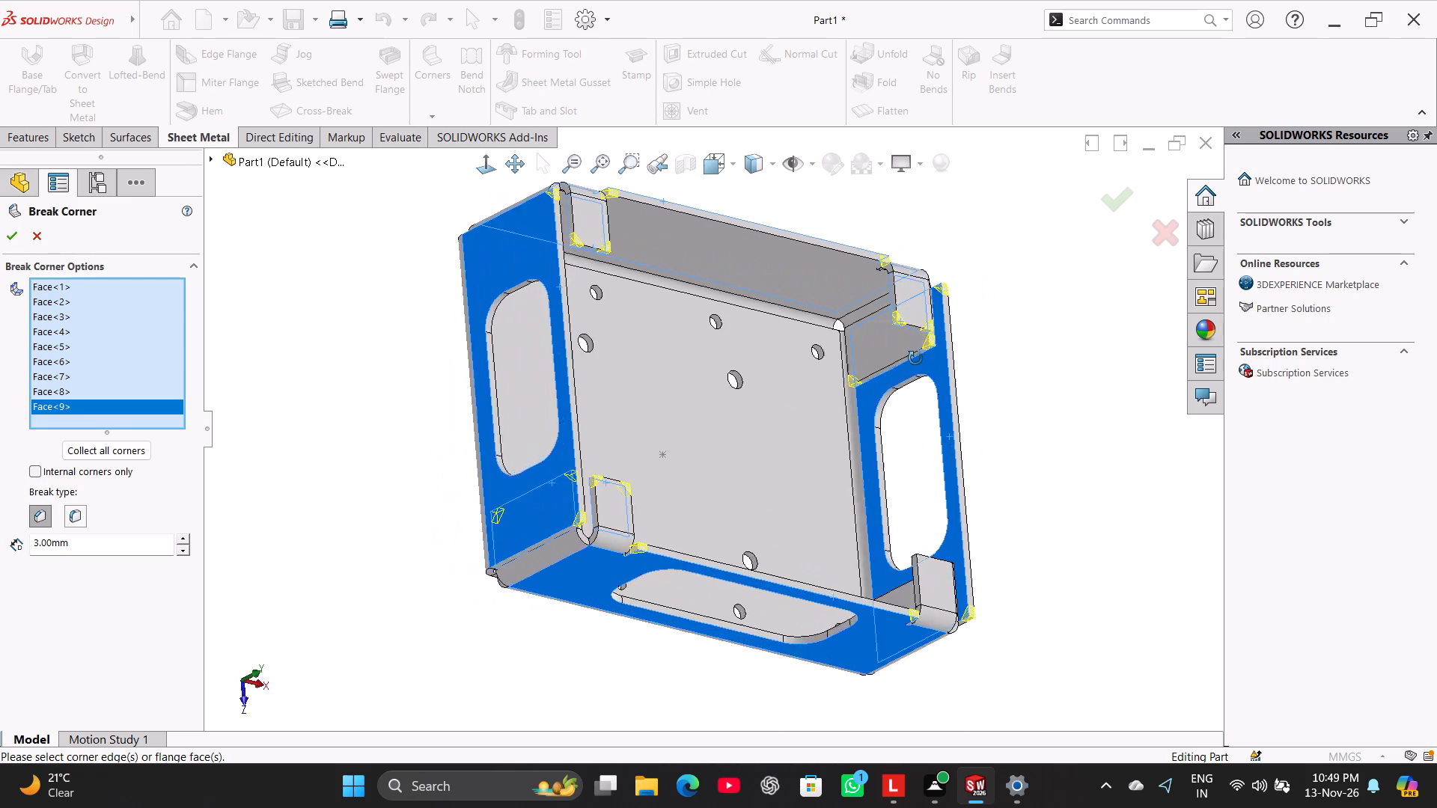
{"action": "middle_click_drag", "start_coordinate": [915, 358], "coordinate": [745, 356]}
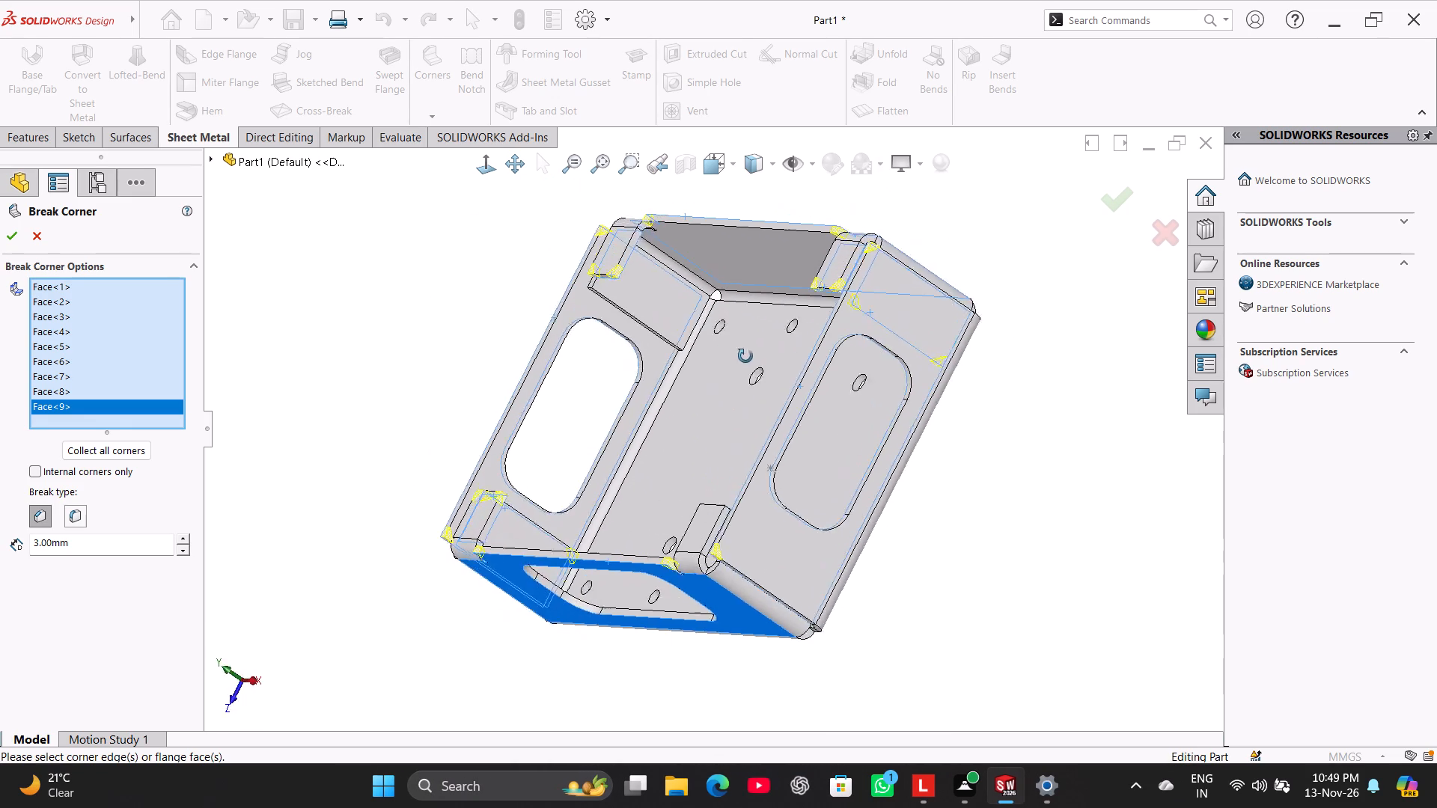
{"action": "middle_click_drag", "start_coordinate": [745, 356], "coordinate": [703, 517]}
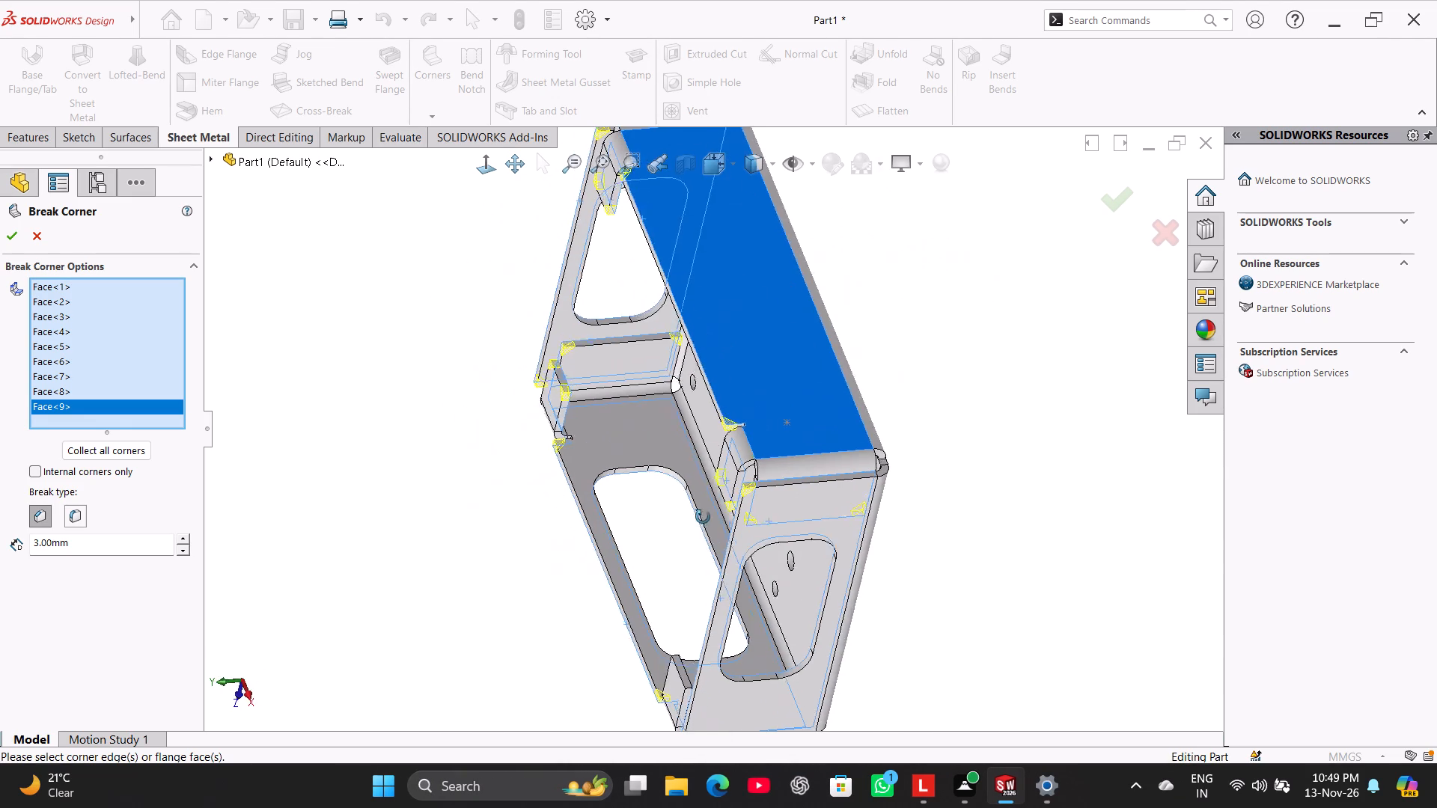
{"action": "middle_click_drag", "start_coordinate": [703, 517], "coordinate": [778, 605]}
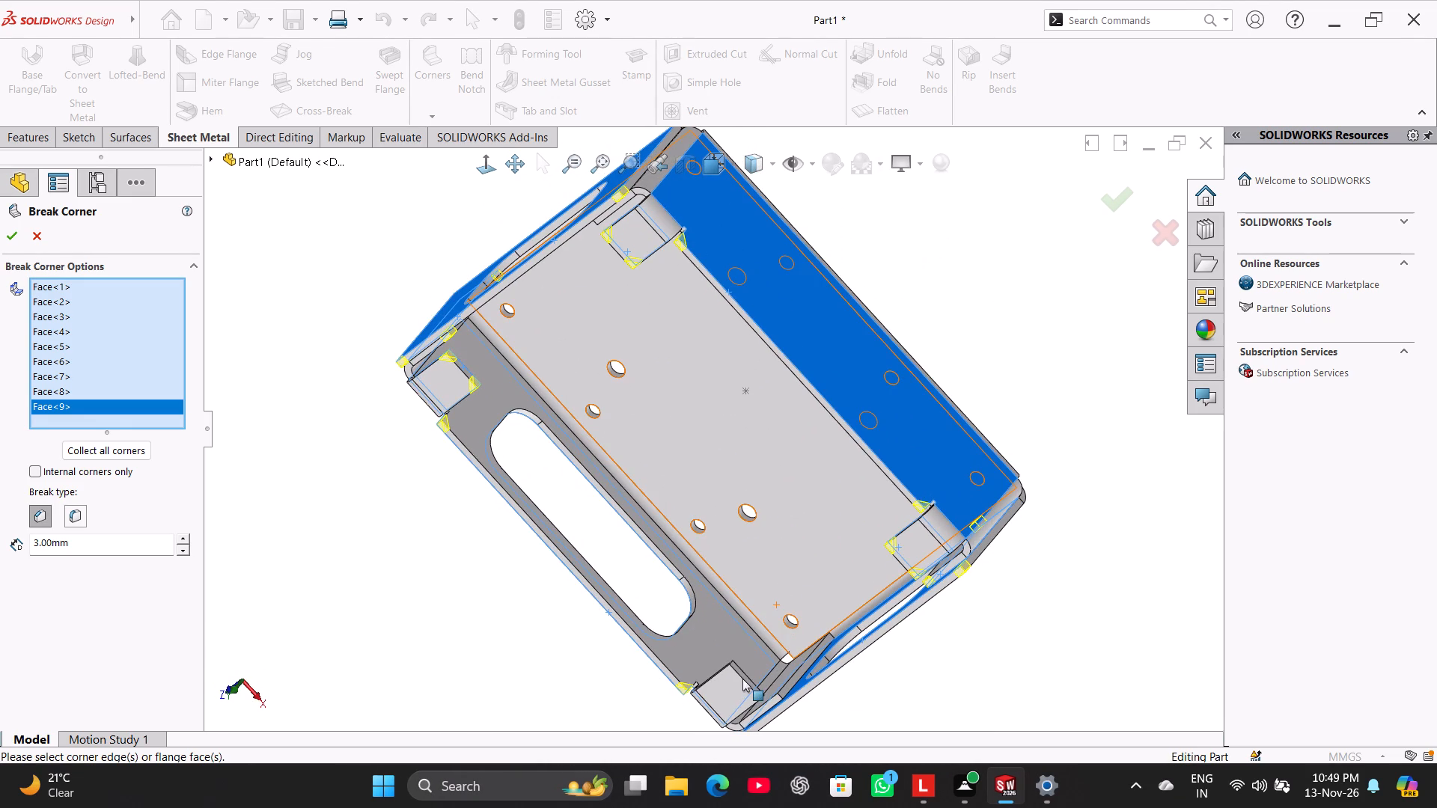
{"action": "left_click", "coordinate": [749, 682]}
{"action": "middle_click_drag", "start_coordinate": [585, 683], "coordinate": [606, 609]}
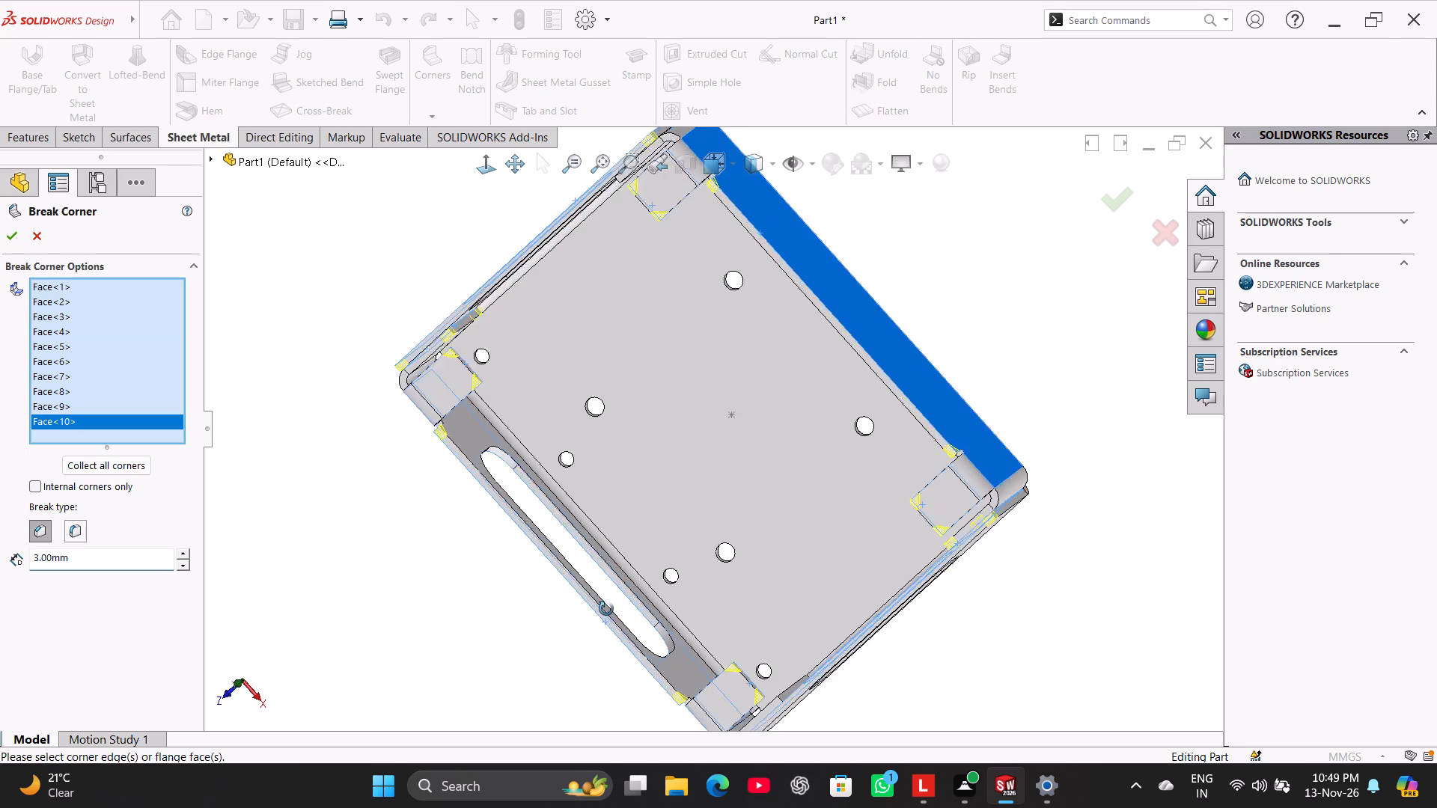
{"action": "middle_click_drag", "start_coordinate": [606, 609], "coordinate": [624, 678]}
{"action": "left_click", "coordinate": [783, 685]}
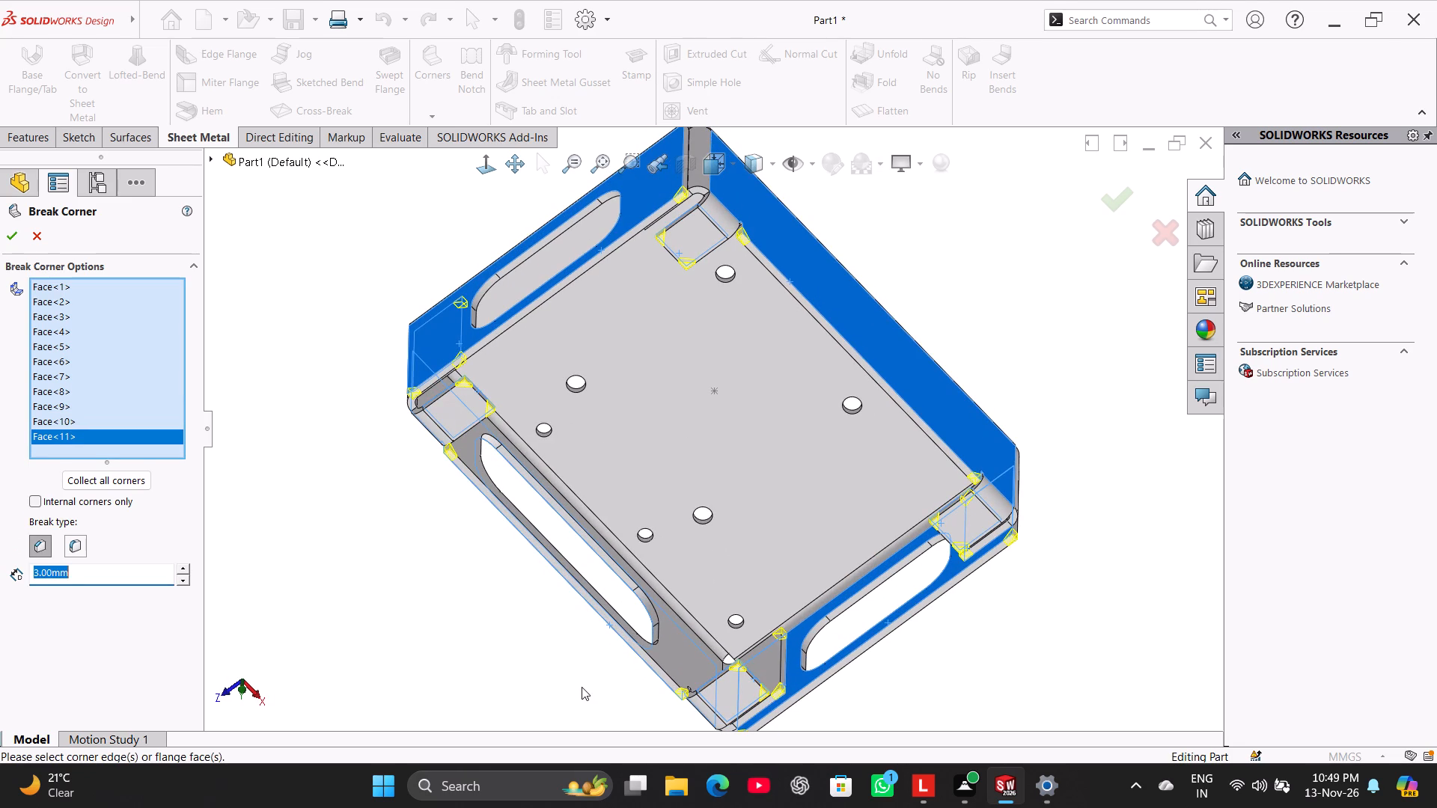
Add the upright flange at the remaining back corner to the selection and try to apply the 3 mm Break Corner.
{"action": "middle_click_drag", "start_coordinate": [582, 687], "coordinate": [569, 462]}
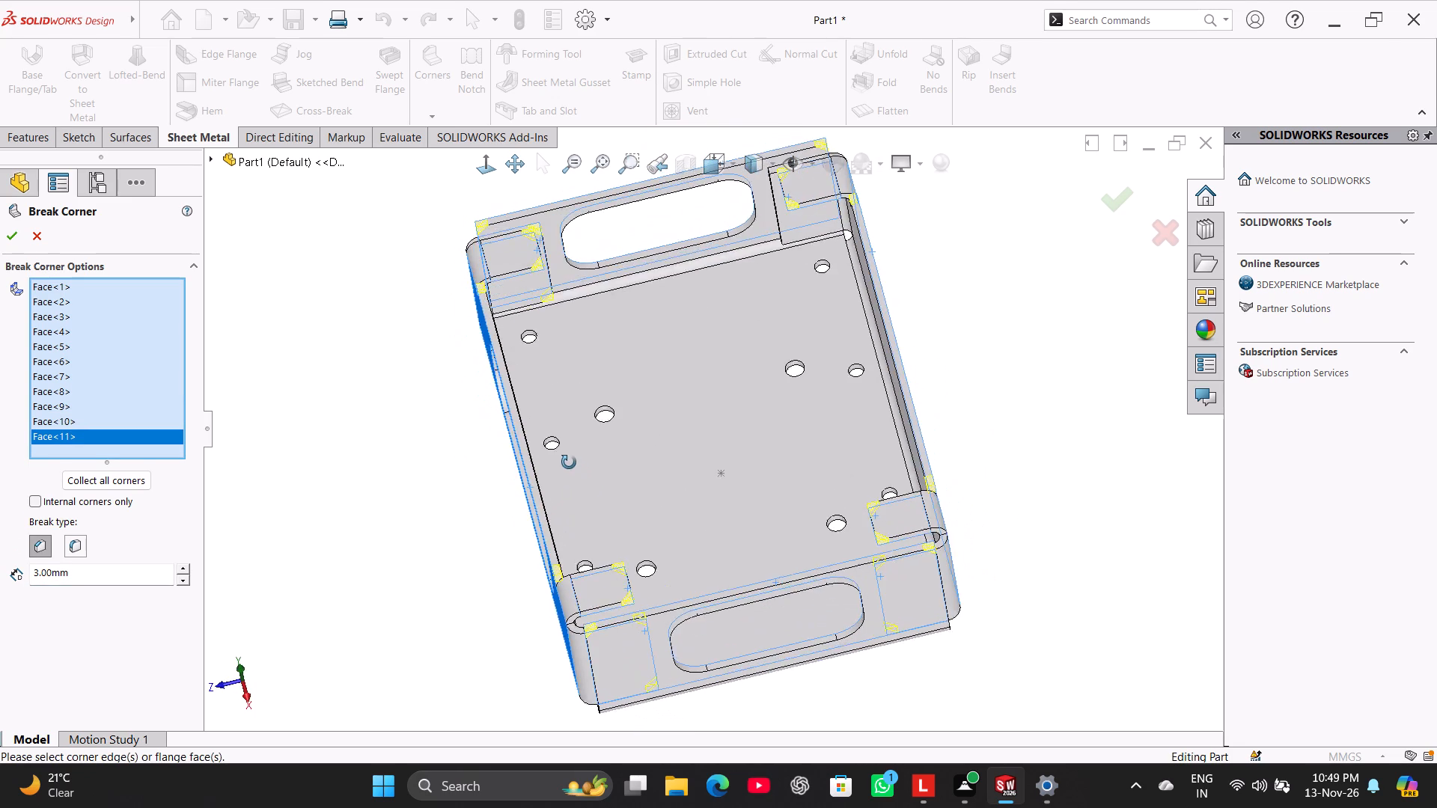
{"action": "middle_click_drag", "start_coordinate": [569, 462], "coordinate": [569, 431]}
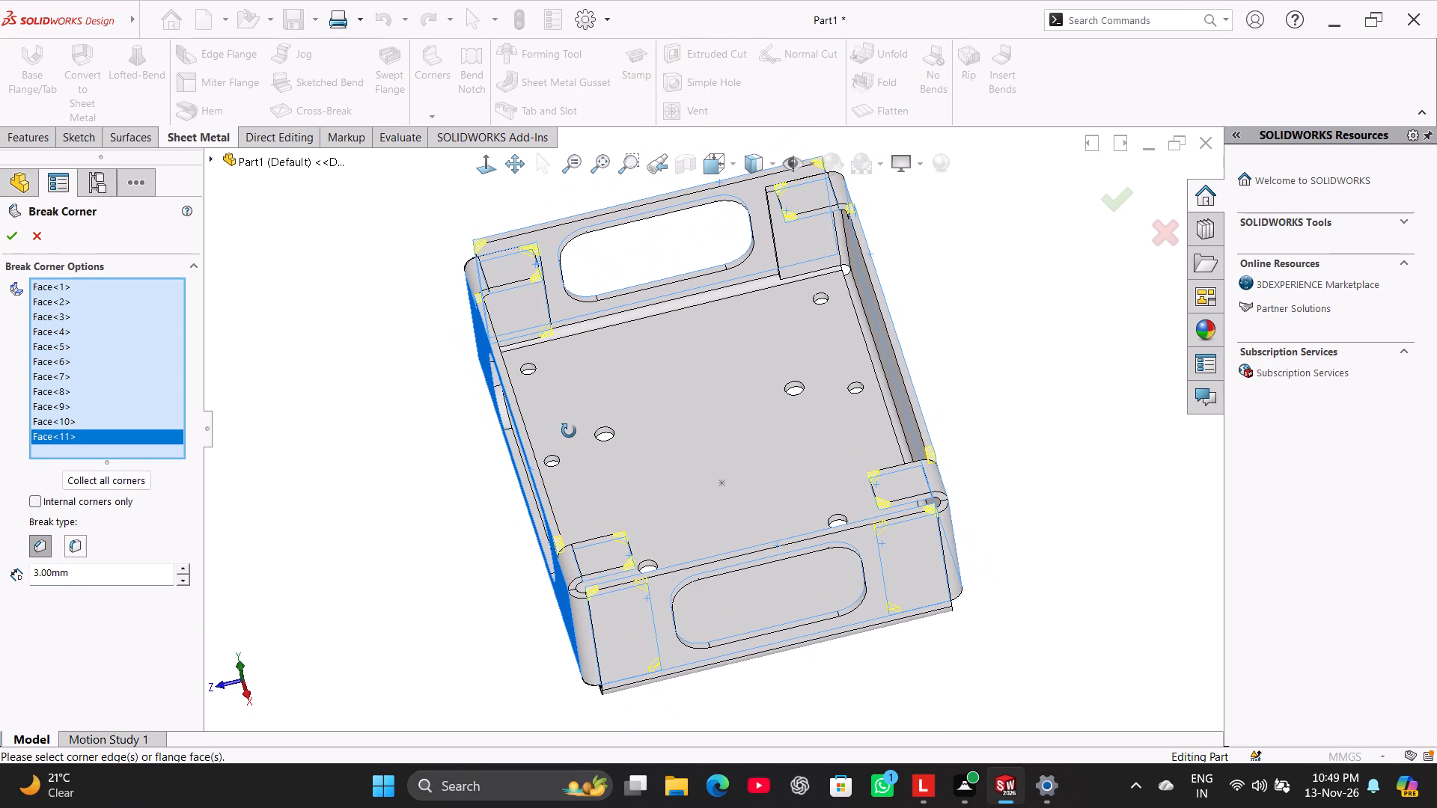
{"action": "middle_click_drag", "start_coordinate": [569, 431], "coordinate": [588, 376]}
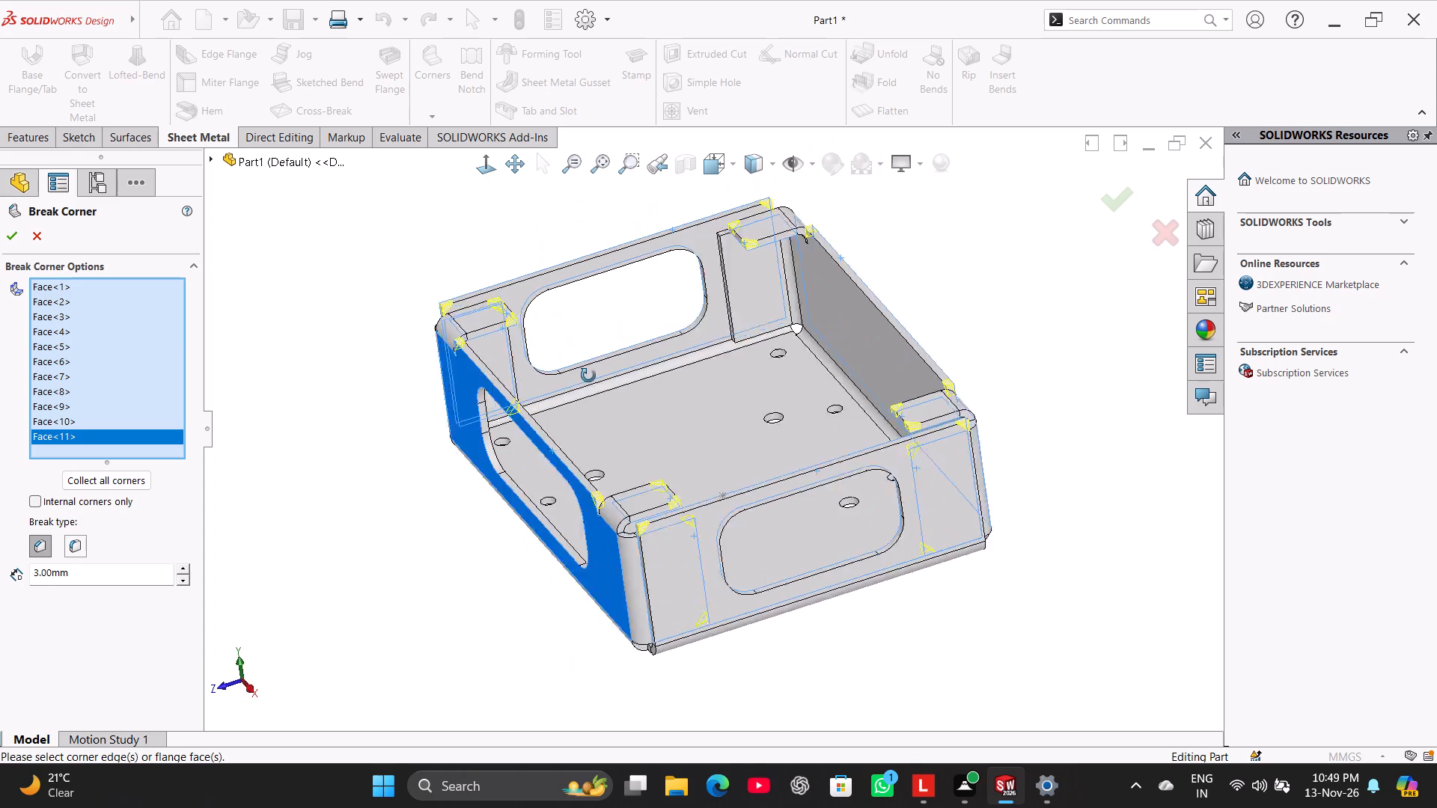
{"action": "middle_click_drag", "start_coordinate": [588, 376], "coordinate": [615, 391]}
{"action": "left_click", "coordinate": [641, 273]}
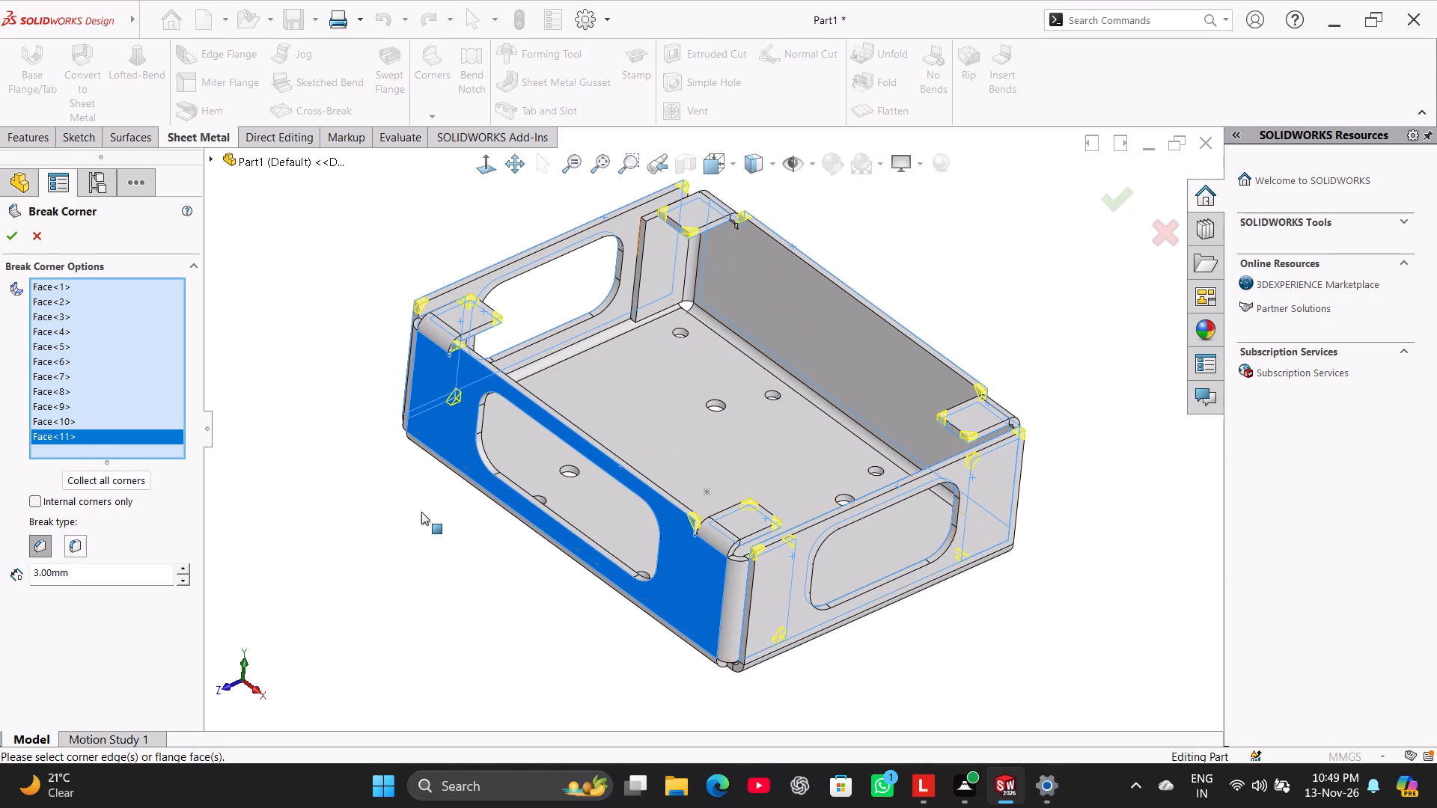
{"action": "middle_click_drag", "start_coordinate": [409, 518], "coordinate": [400, 536]}
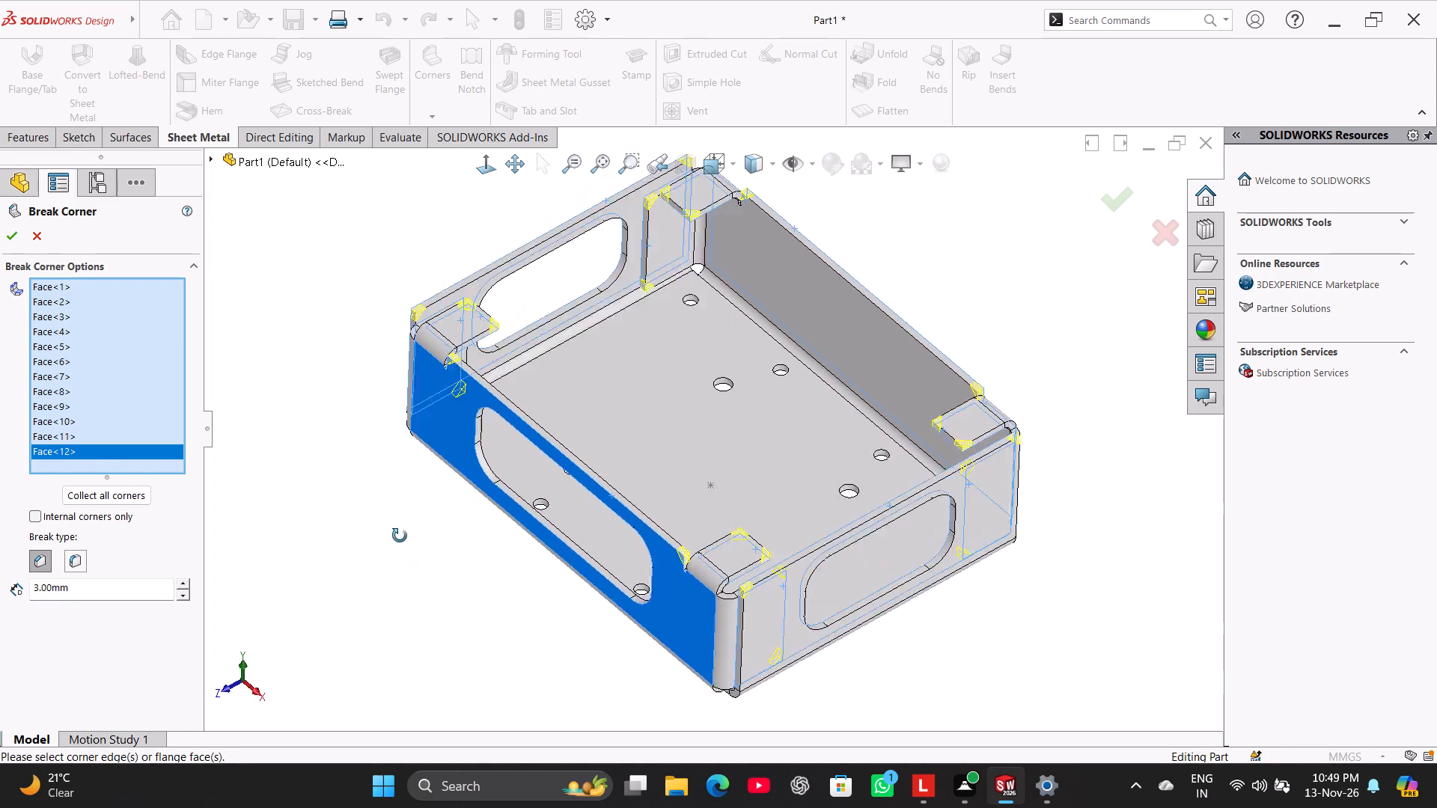
{"action": "middle_click_drag", "start_coordinate": [400, 536], "coordinate": [466, 637]}
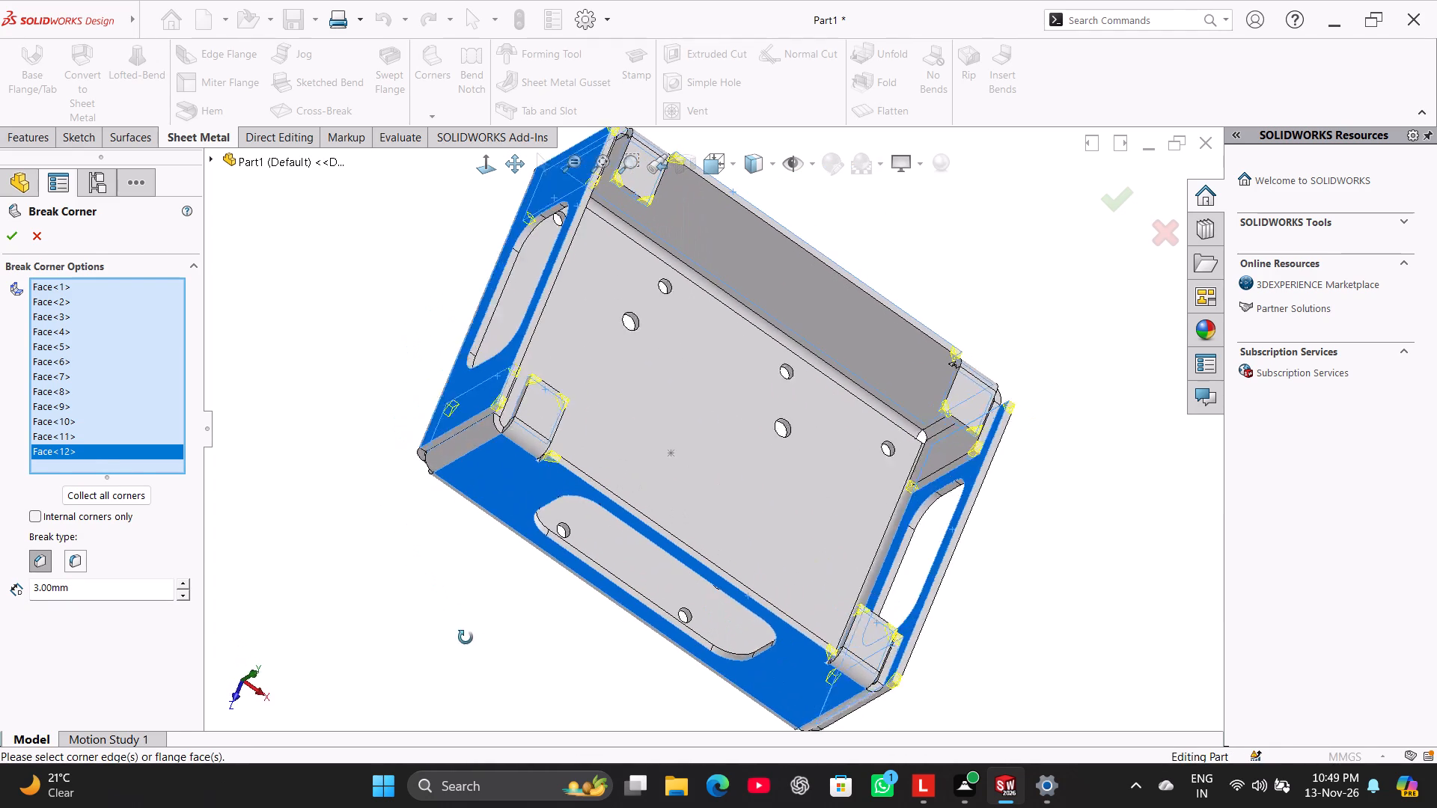
{"action": "middle_click_drag", "start_coordinate": [466, 637], "coordinate": [439, 602]}
{"action": "left_click", "coordinate": [19, 235]}
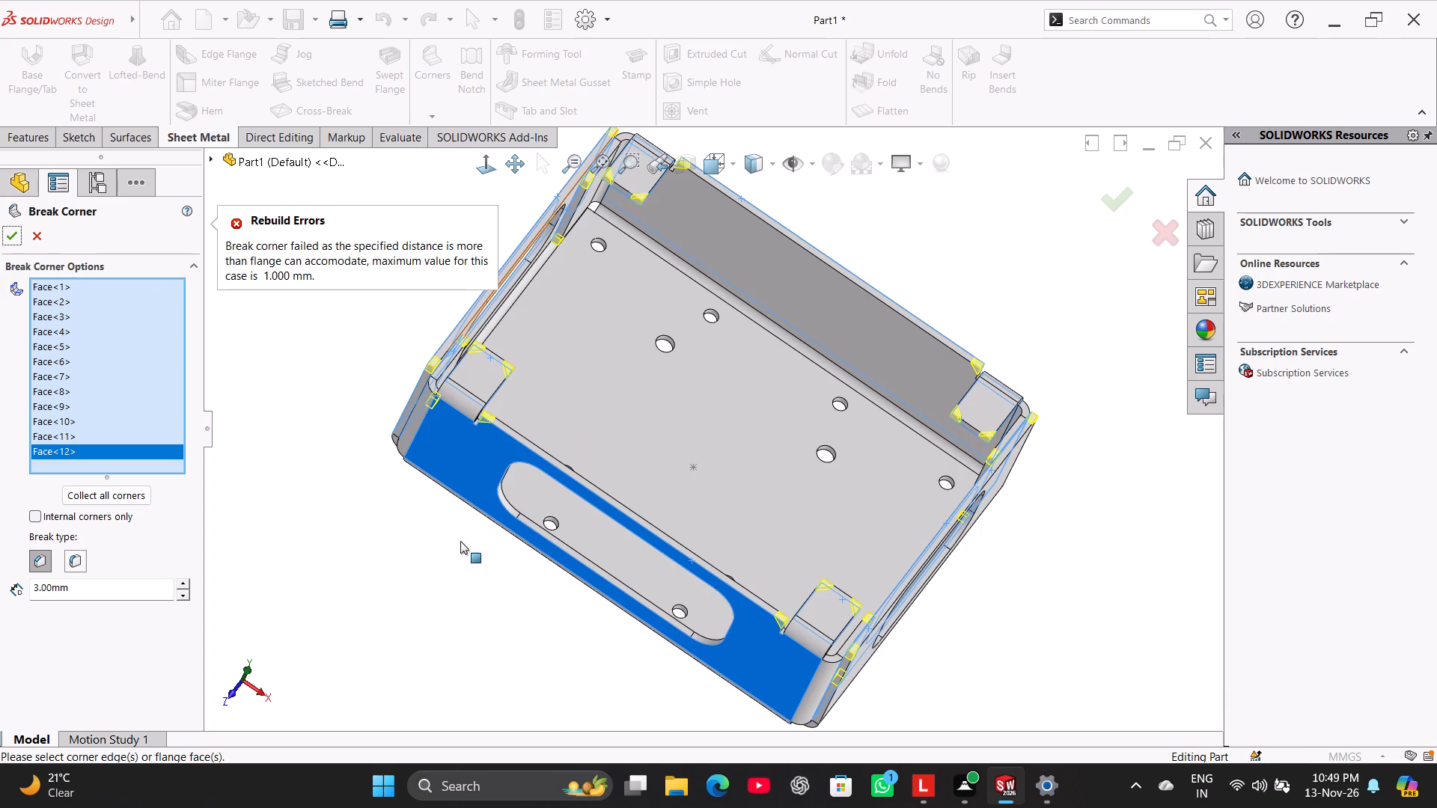
Check the selected Break Corner faces one by one and remove the right end wall (Face<6>) from the selection.
{"action": "middle_click_drag", "start_coordinate": [472, 598], "coordinate": [525, 662]}
{"action": "middle_click_drag", "start_coordinate": [451, 558], "coordinate": [406, 515]}
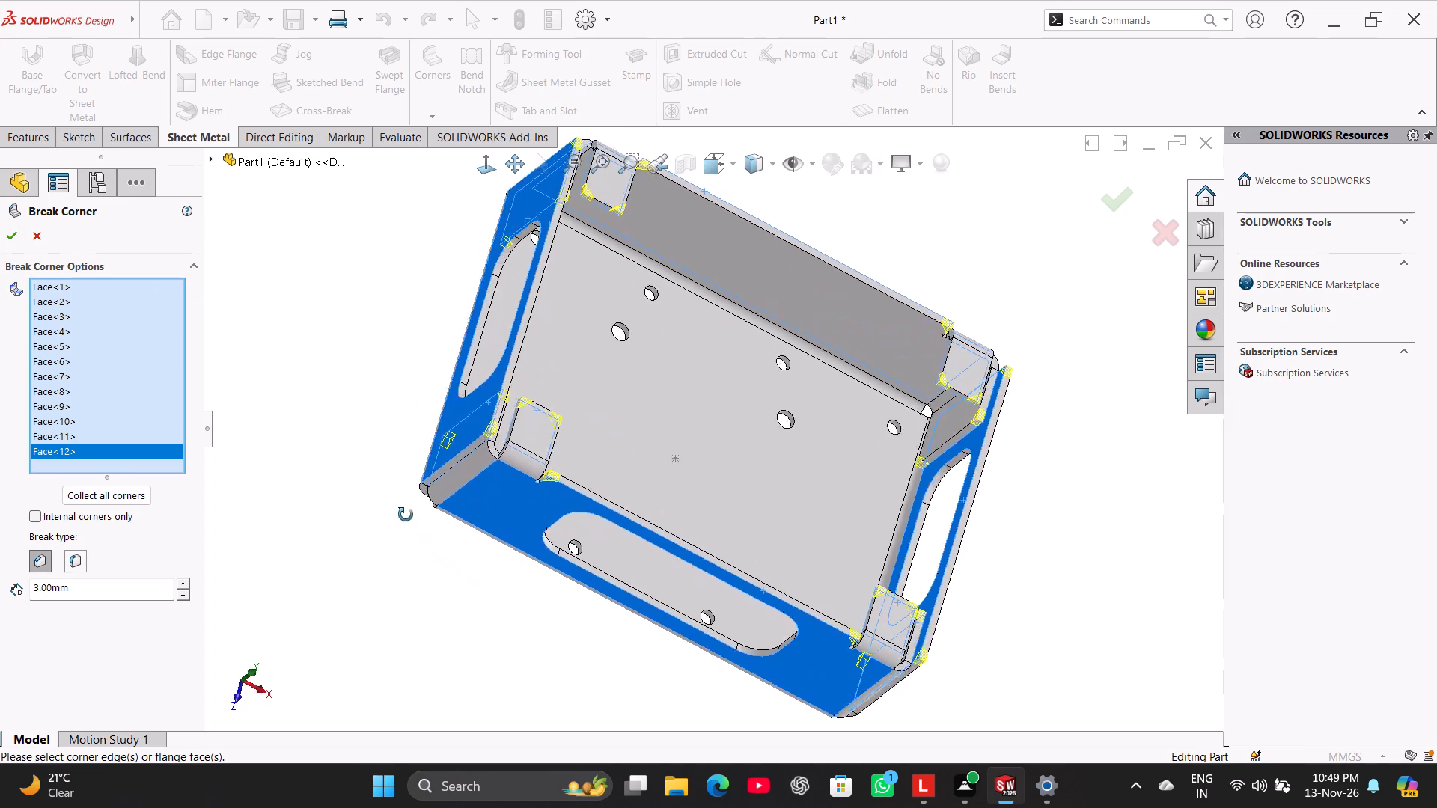
{"action": "middle_click_drag", "start_coordinate": [406, 515], "coordinate": [347, 465]}
{"action": "middle_click_drag", "start_coordinate": [457, 554], "coordinate": [486, 615]}
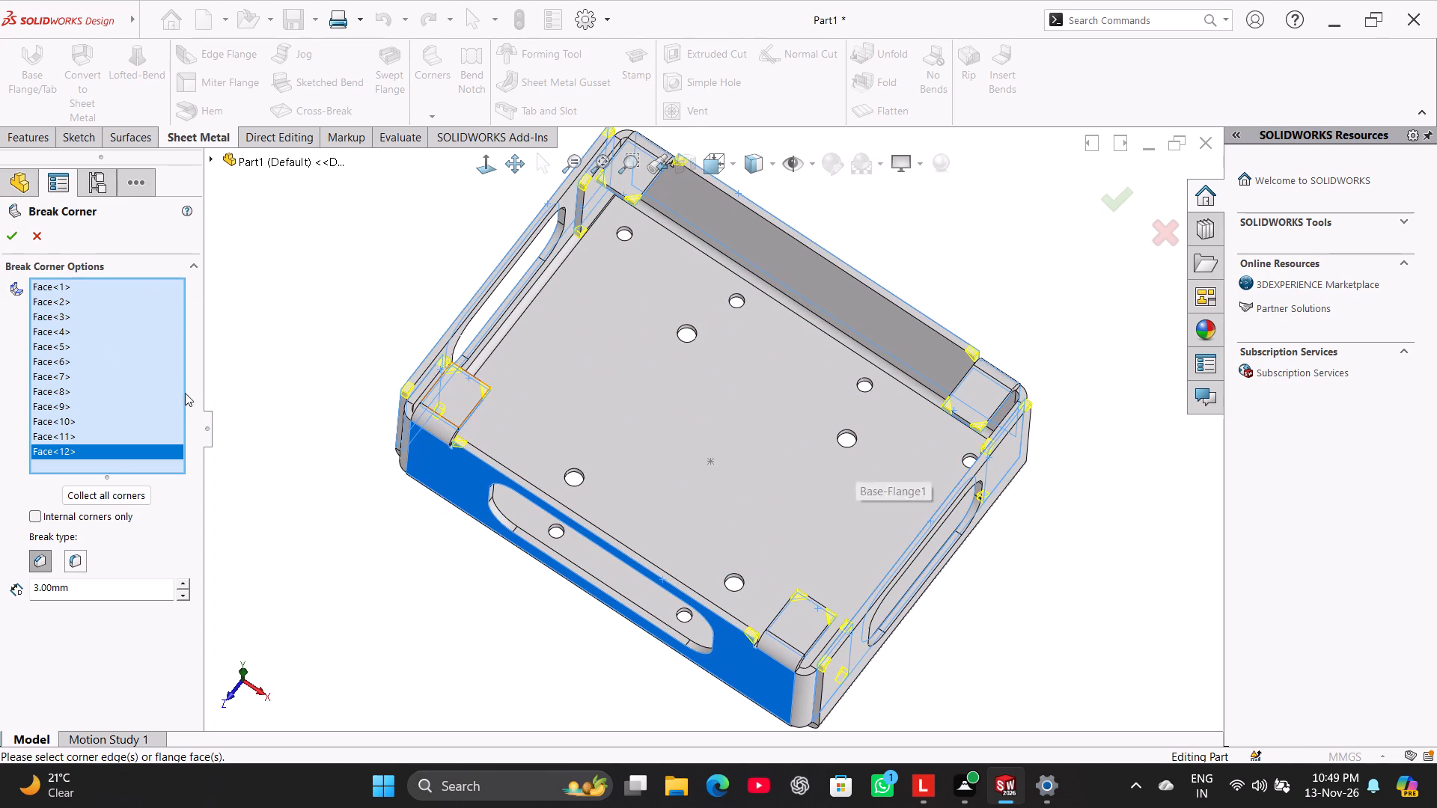
{"action": "left_click", "coordinate": [61, 335]}
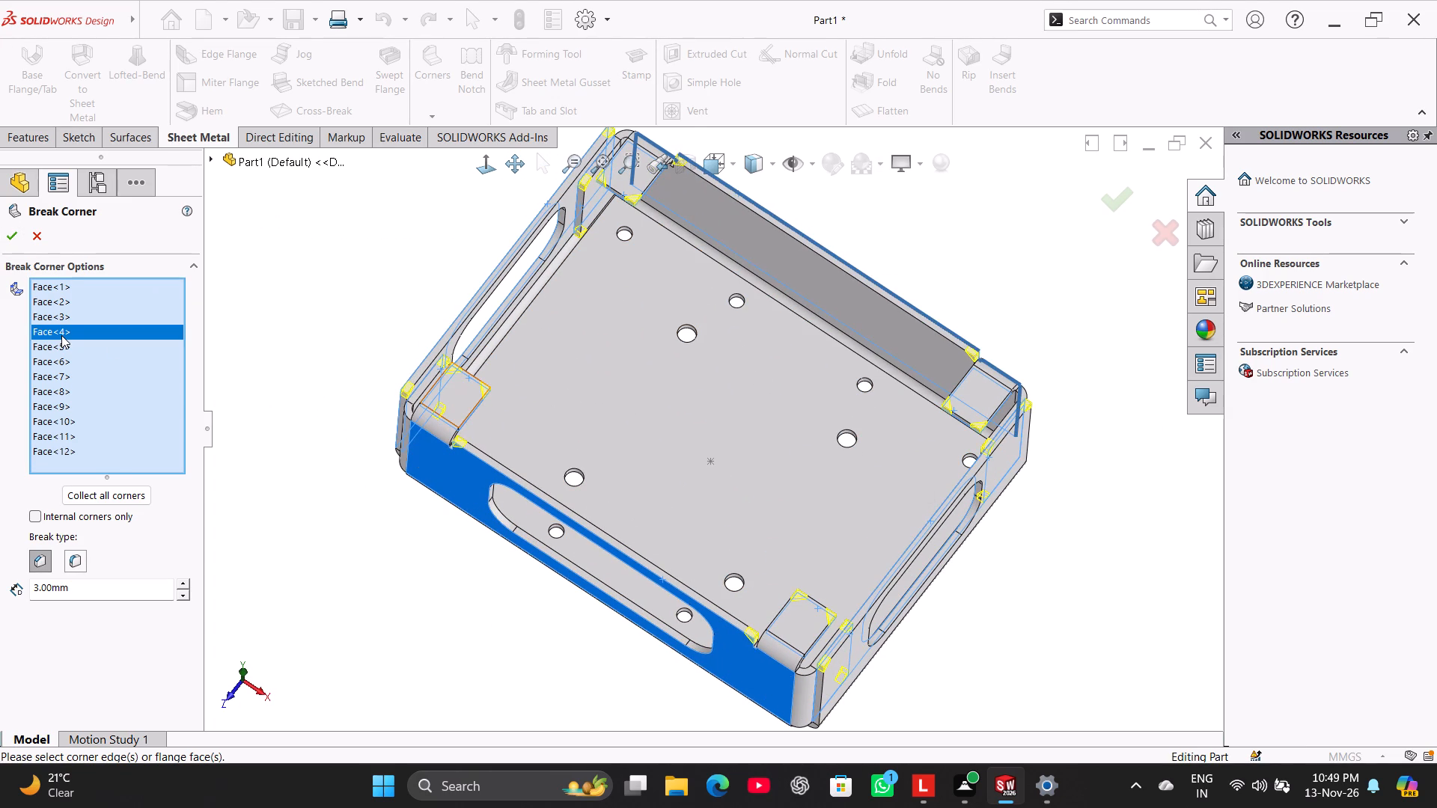
{"action": "left_click", "coordinate": [63, 350]}
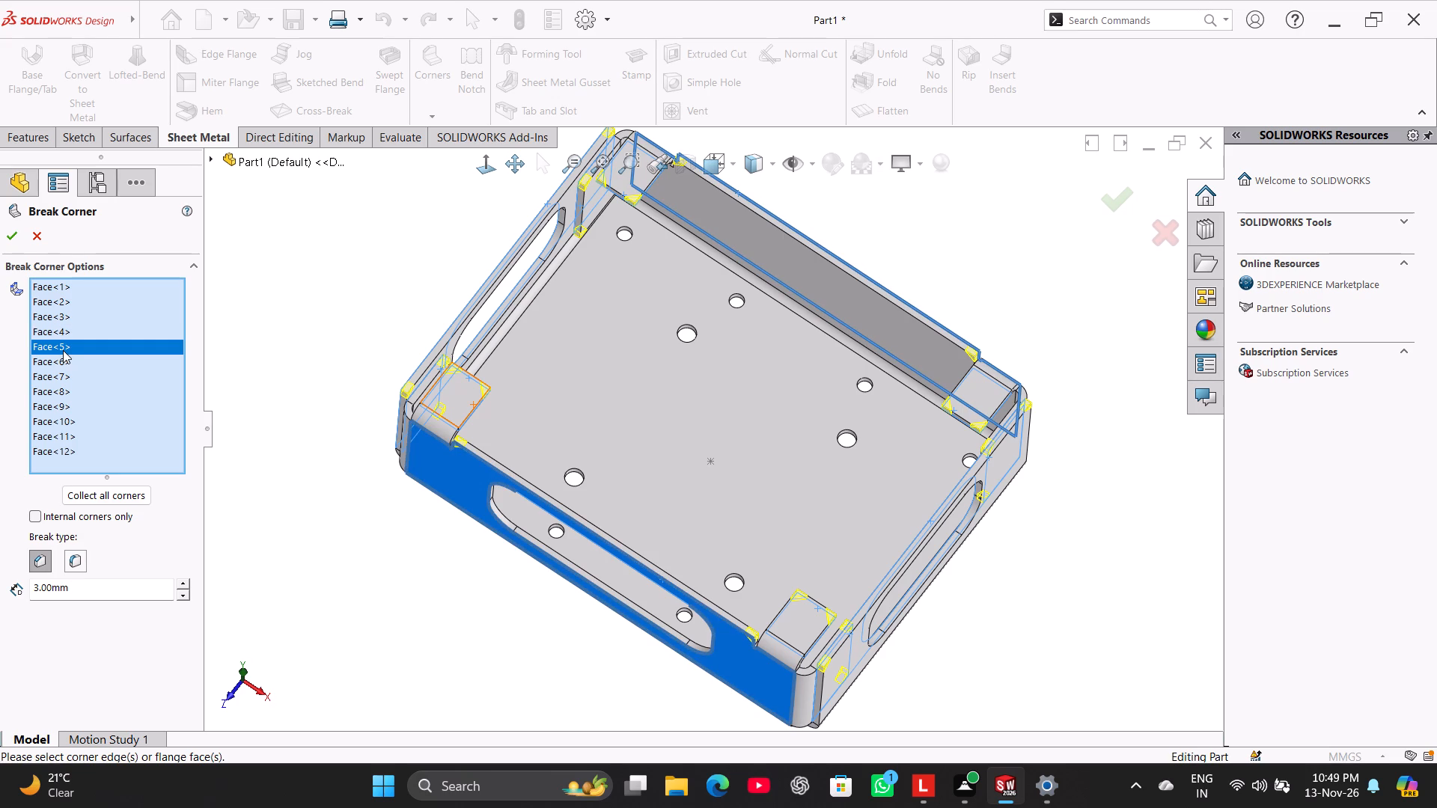
{"action": "left_click", "coordinate": [63, 350]}
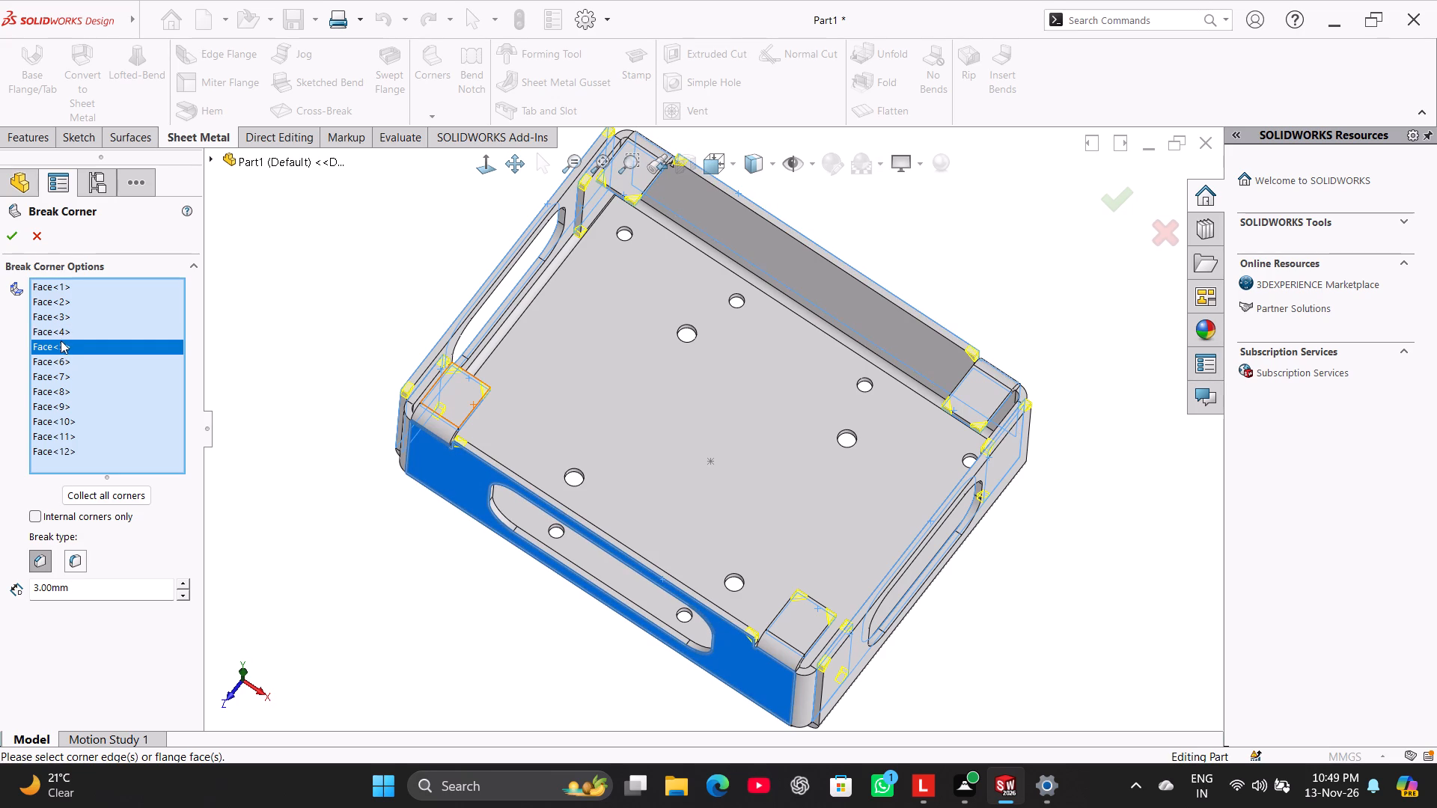
{"action": "left_click", "coordinate": [54, 318]}
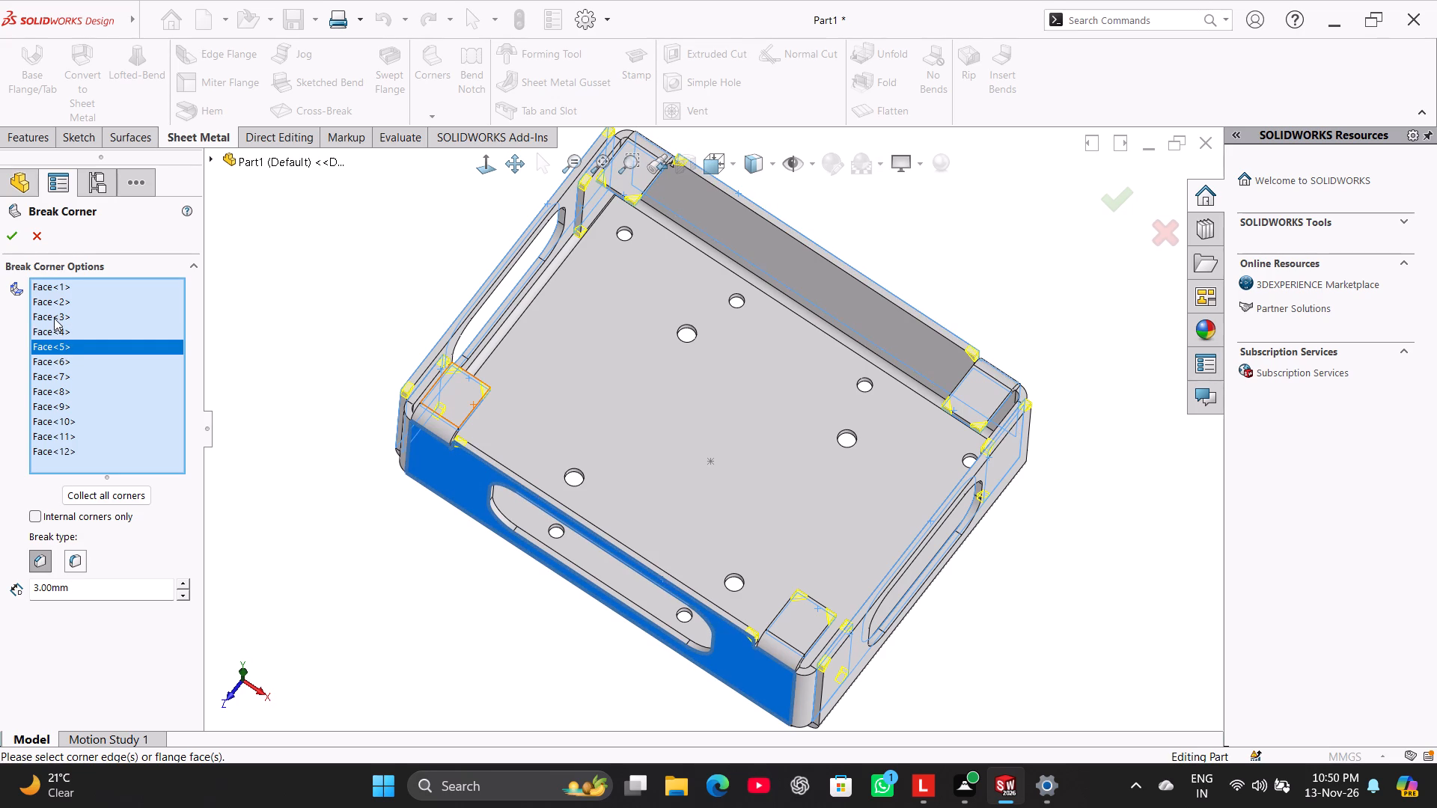
{"action": "left_click", "coordinate": [54, 318]}
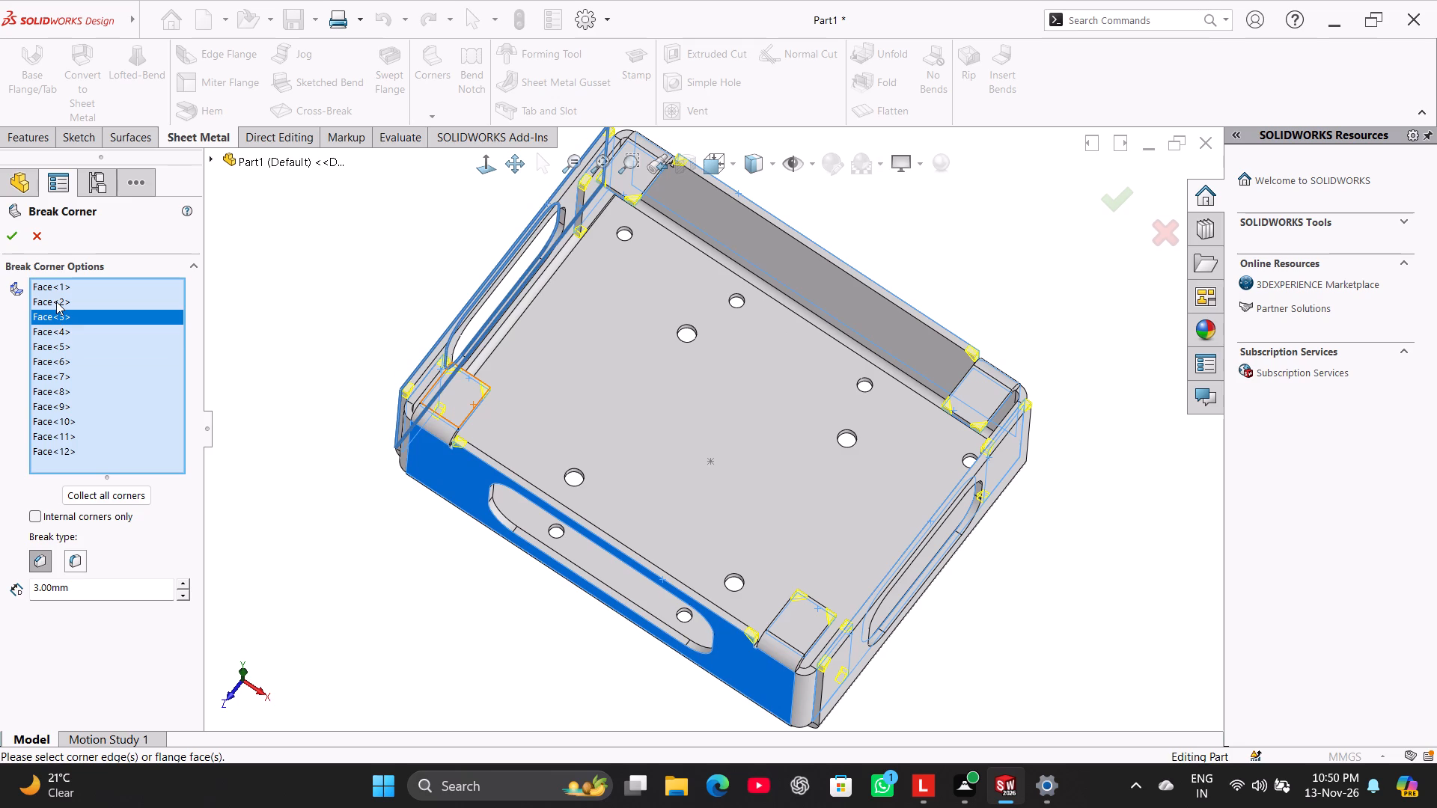
{"action": "left_click", "coordinate": [56, 302]}
{"action": "left_click", "coordinate": [56, 302]}
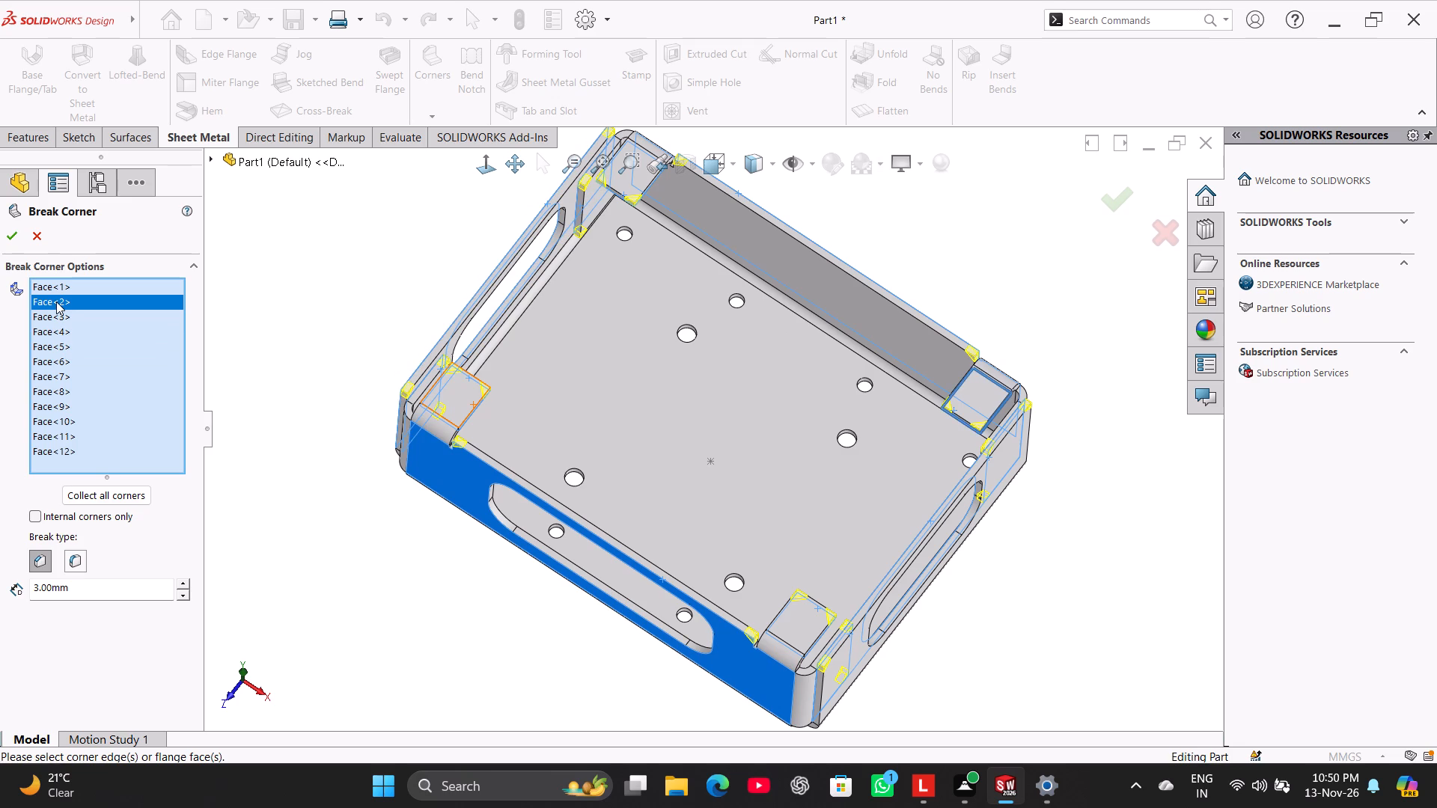
{"action": "left_click", "coordinate": [64, 359]}
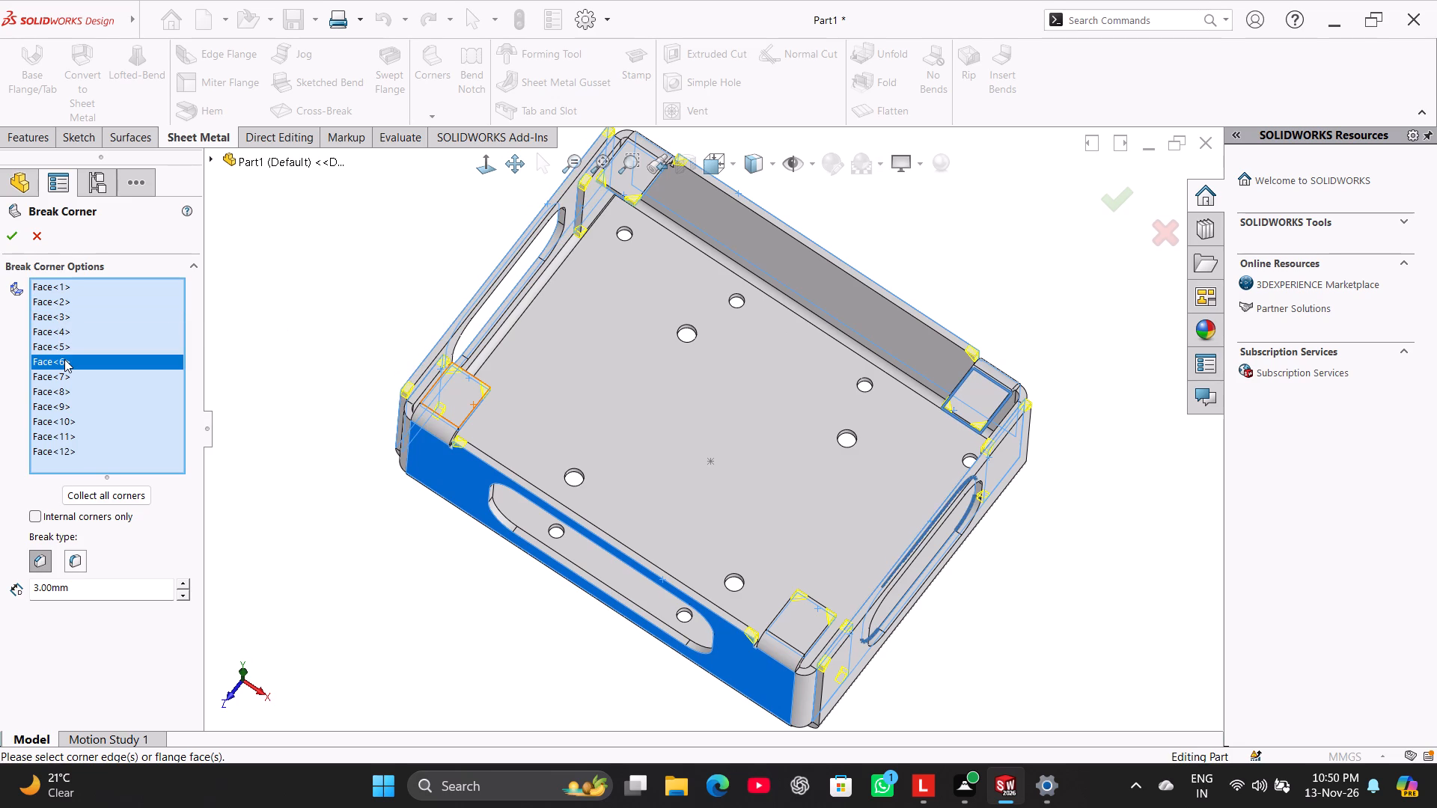
{"action": "right_click", "coordinate": [64, 359]}
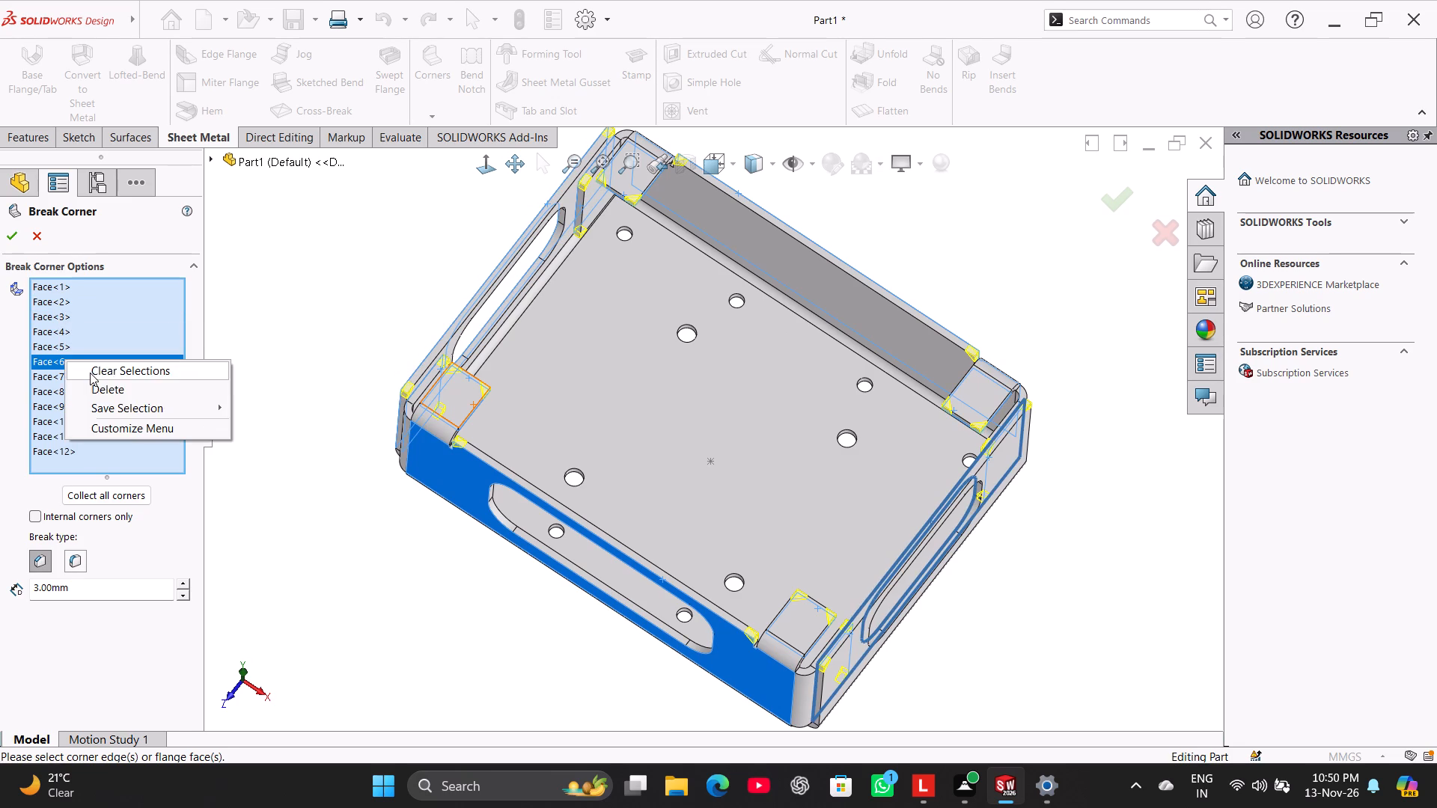
{"action": "left_click", "coordinate": [102, 390]}
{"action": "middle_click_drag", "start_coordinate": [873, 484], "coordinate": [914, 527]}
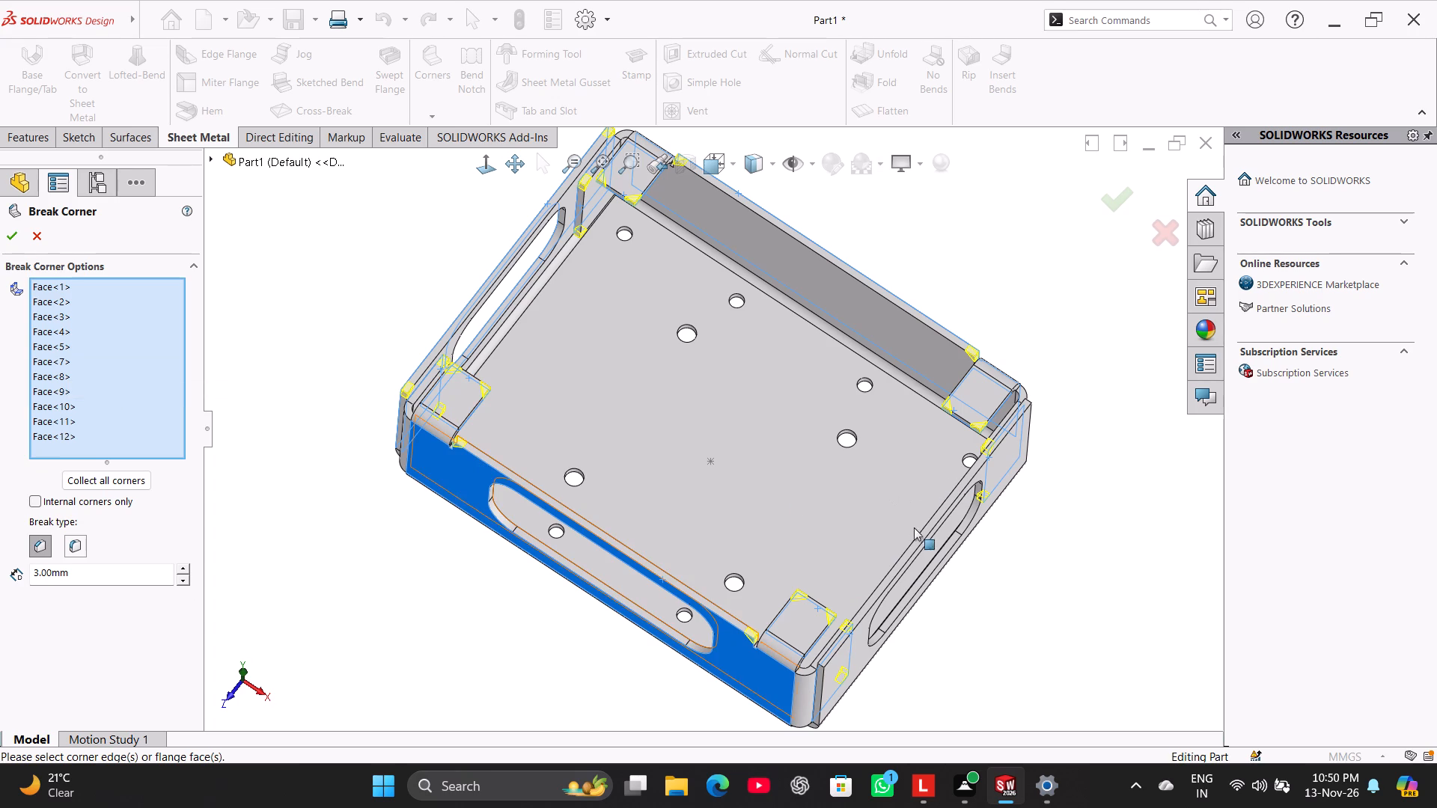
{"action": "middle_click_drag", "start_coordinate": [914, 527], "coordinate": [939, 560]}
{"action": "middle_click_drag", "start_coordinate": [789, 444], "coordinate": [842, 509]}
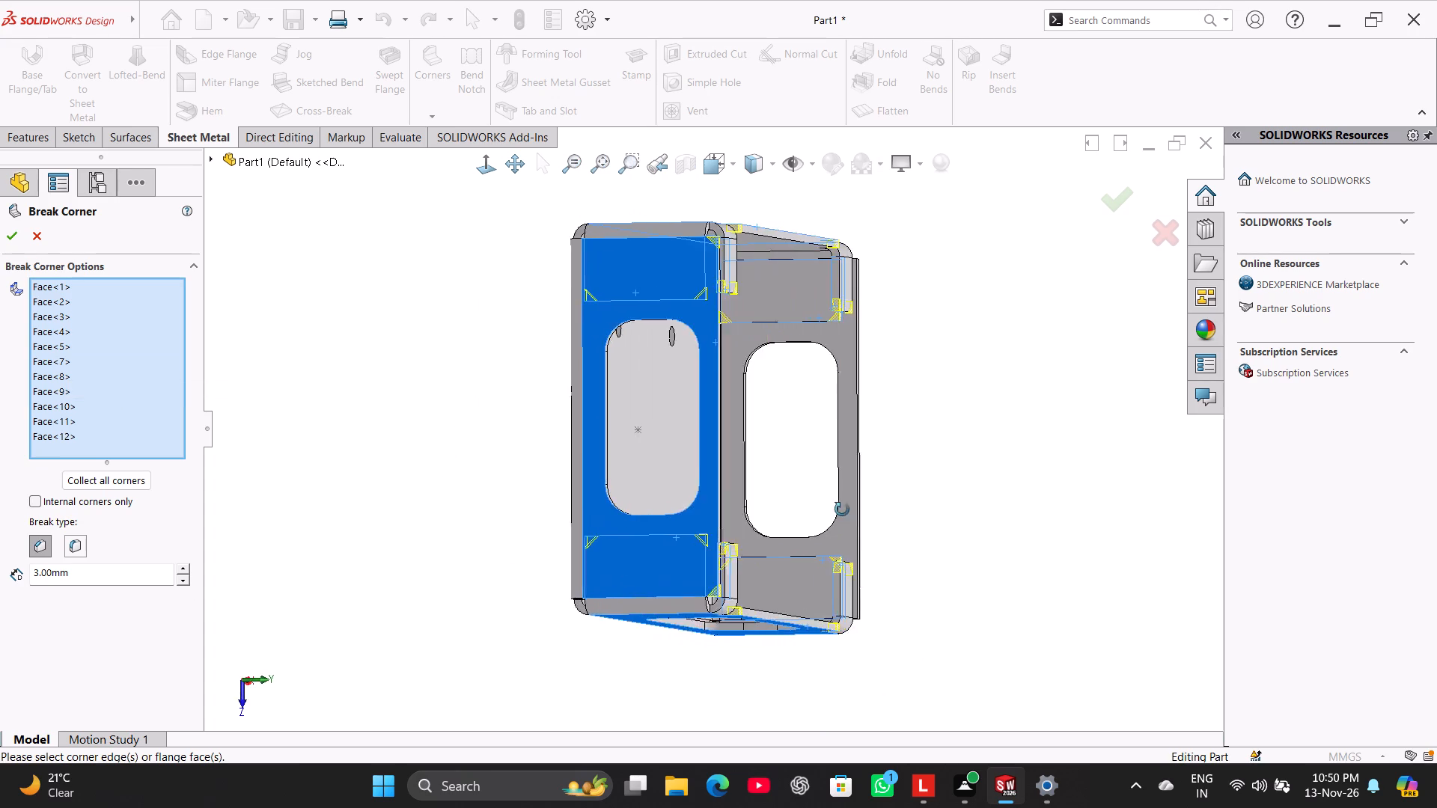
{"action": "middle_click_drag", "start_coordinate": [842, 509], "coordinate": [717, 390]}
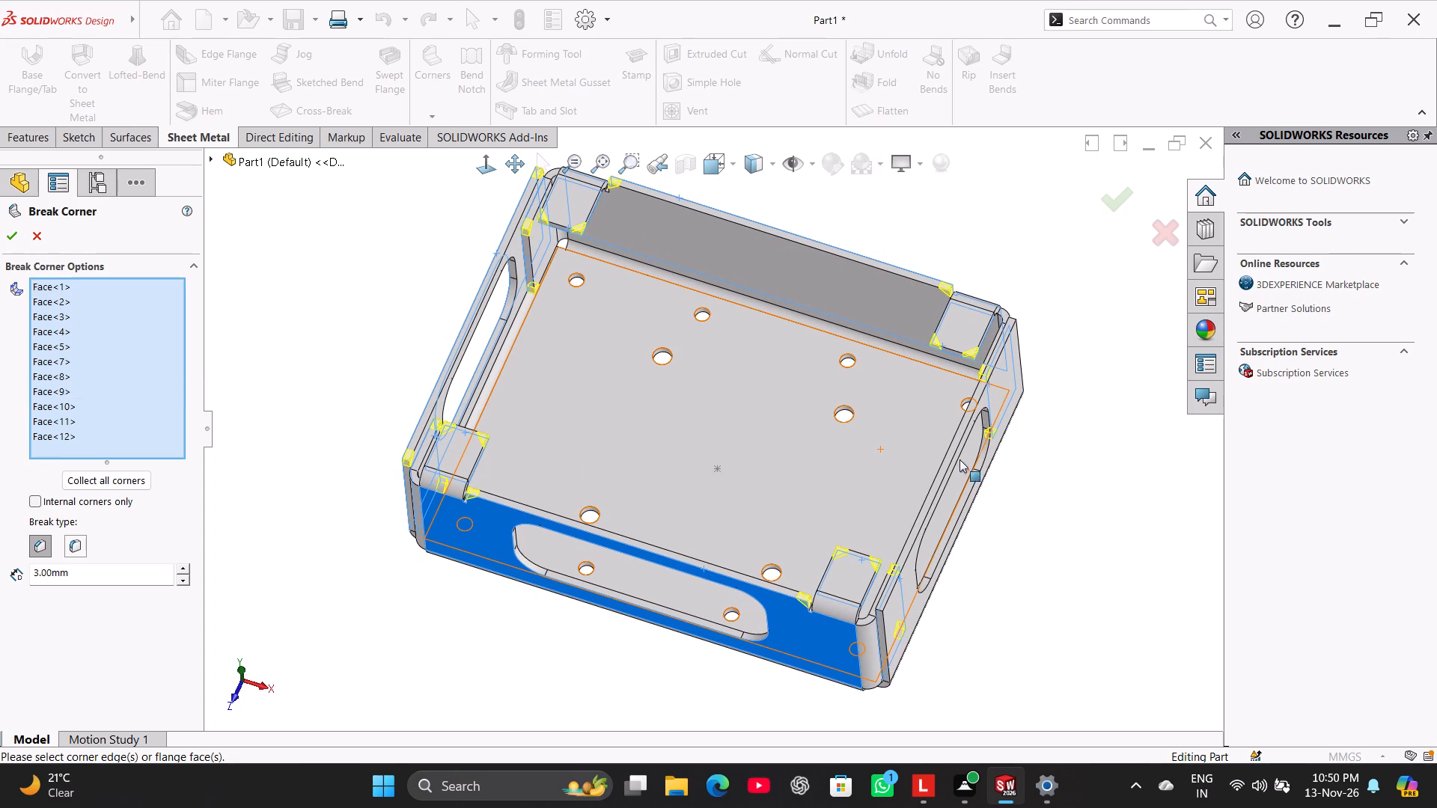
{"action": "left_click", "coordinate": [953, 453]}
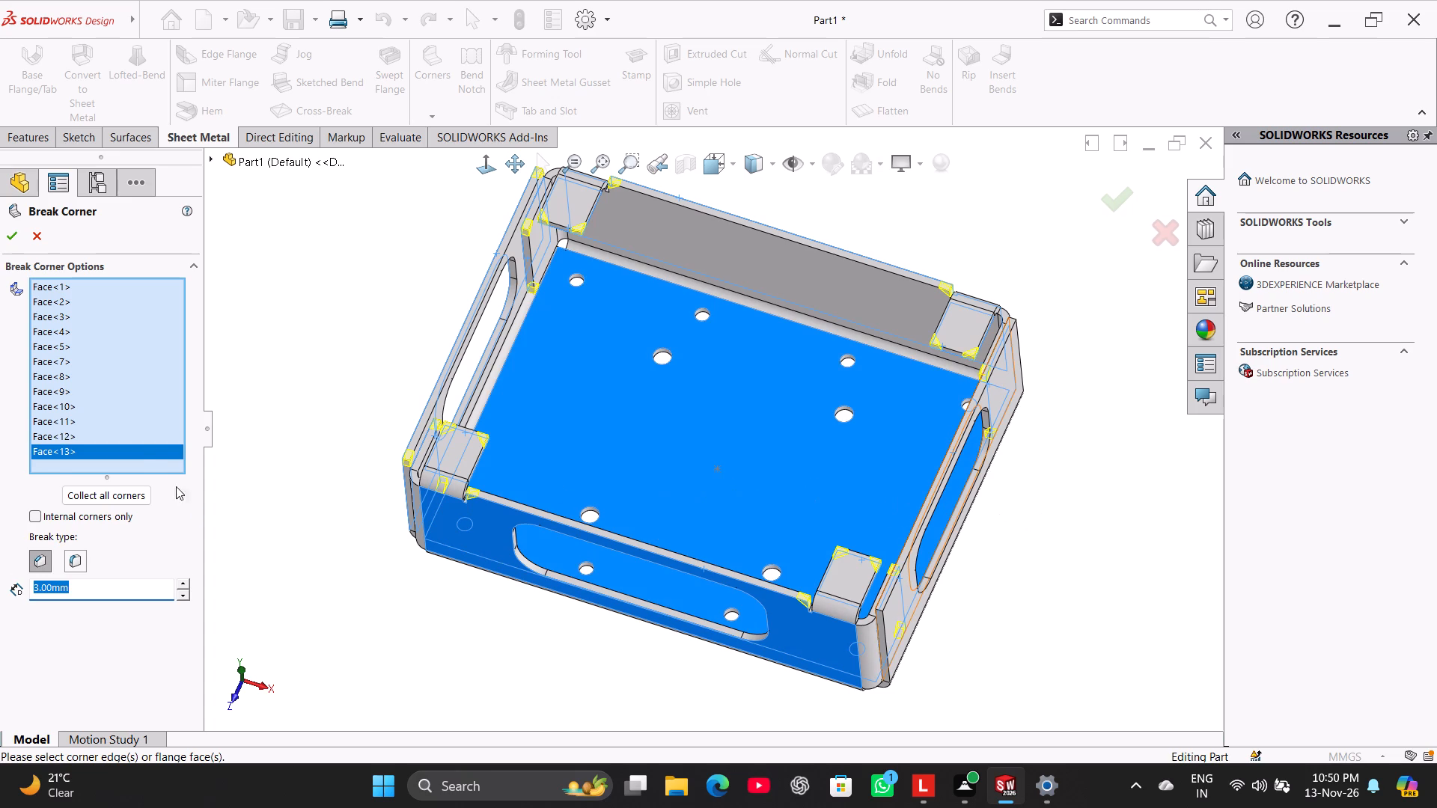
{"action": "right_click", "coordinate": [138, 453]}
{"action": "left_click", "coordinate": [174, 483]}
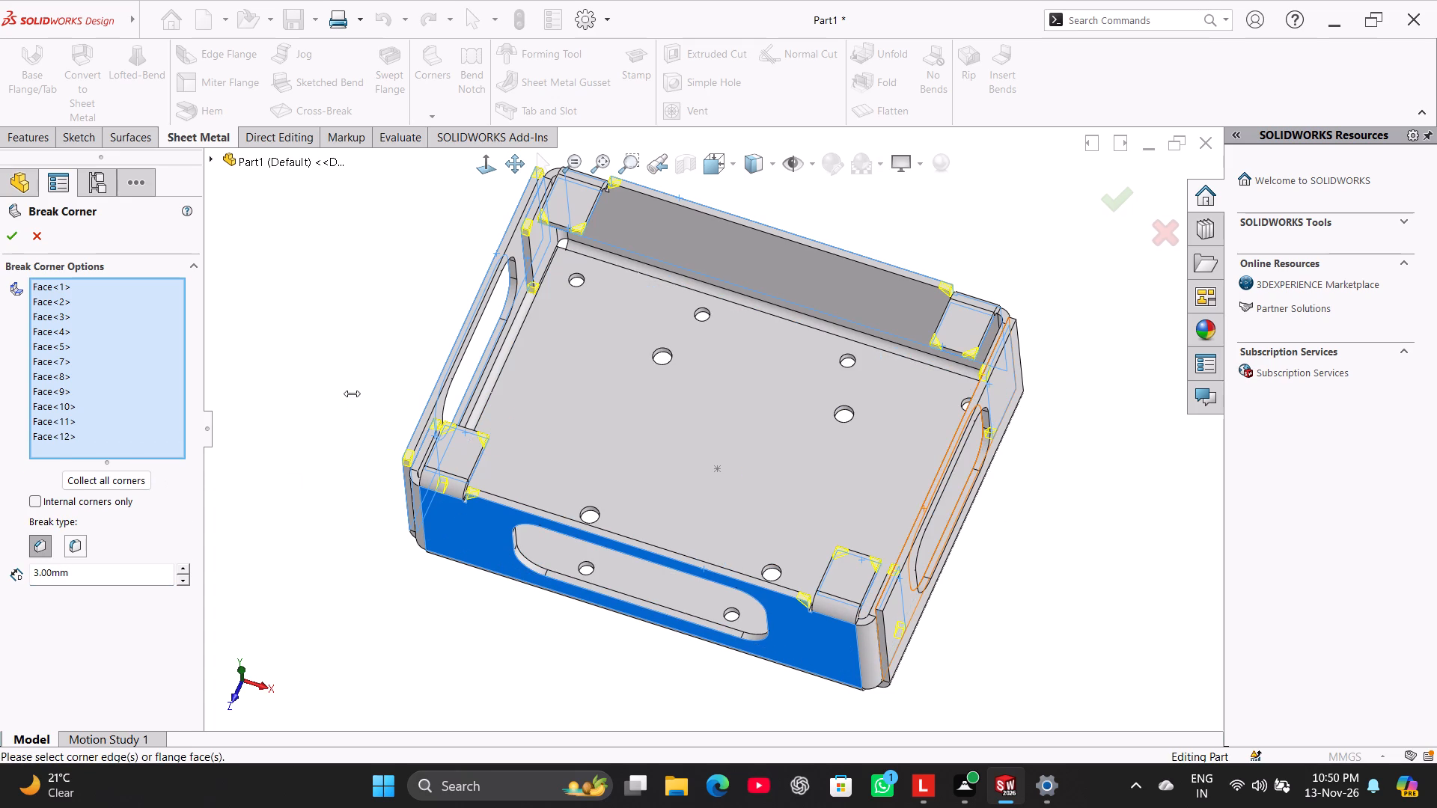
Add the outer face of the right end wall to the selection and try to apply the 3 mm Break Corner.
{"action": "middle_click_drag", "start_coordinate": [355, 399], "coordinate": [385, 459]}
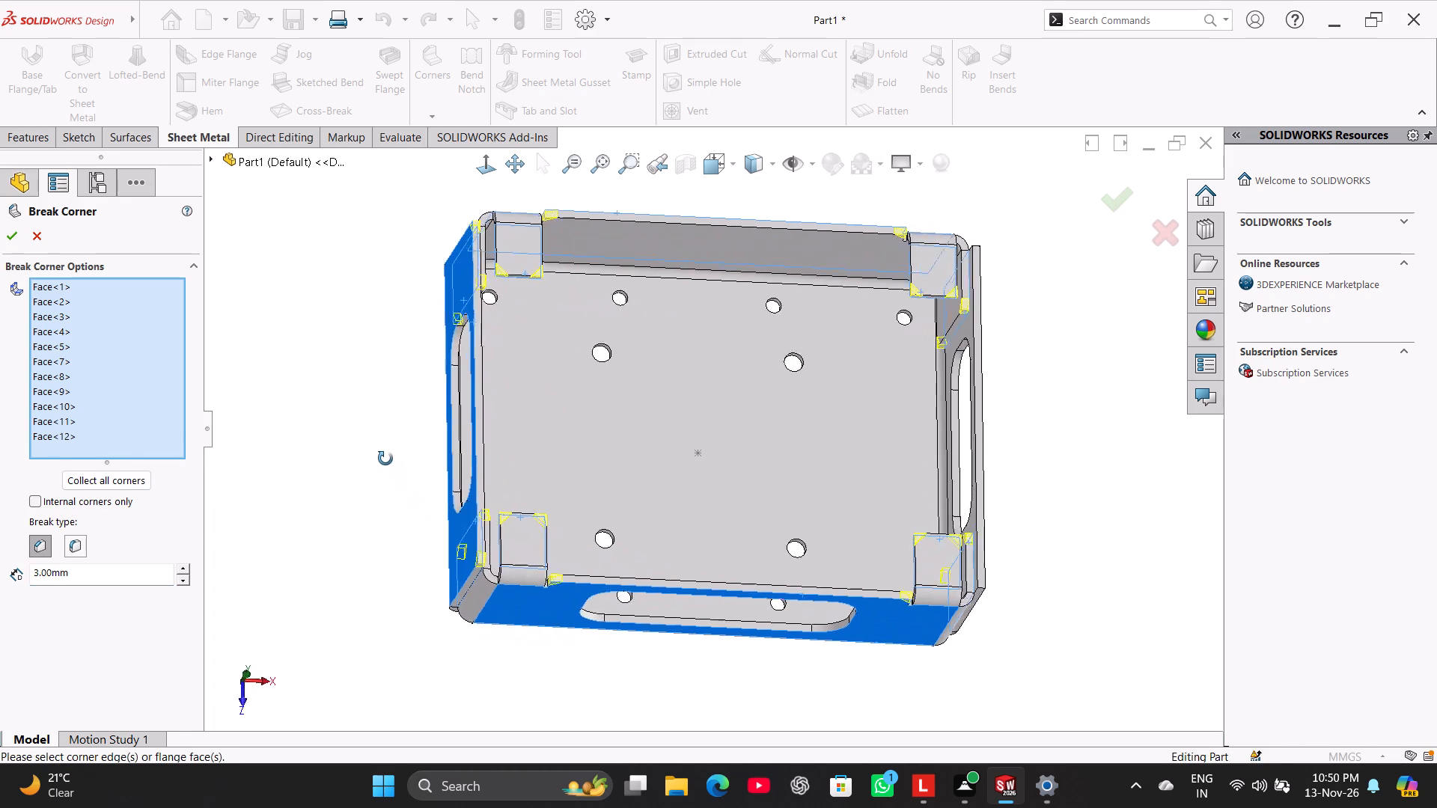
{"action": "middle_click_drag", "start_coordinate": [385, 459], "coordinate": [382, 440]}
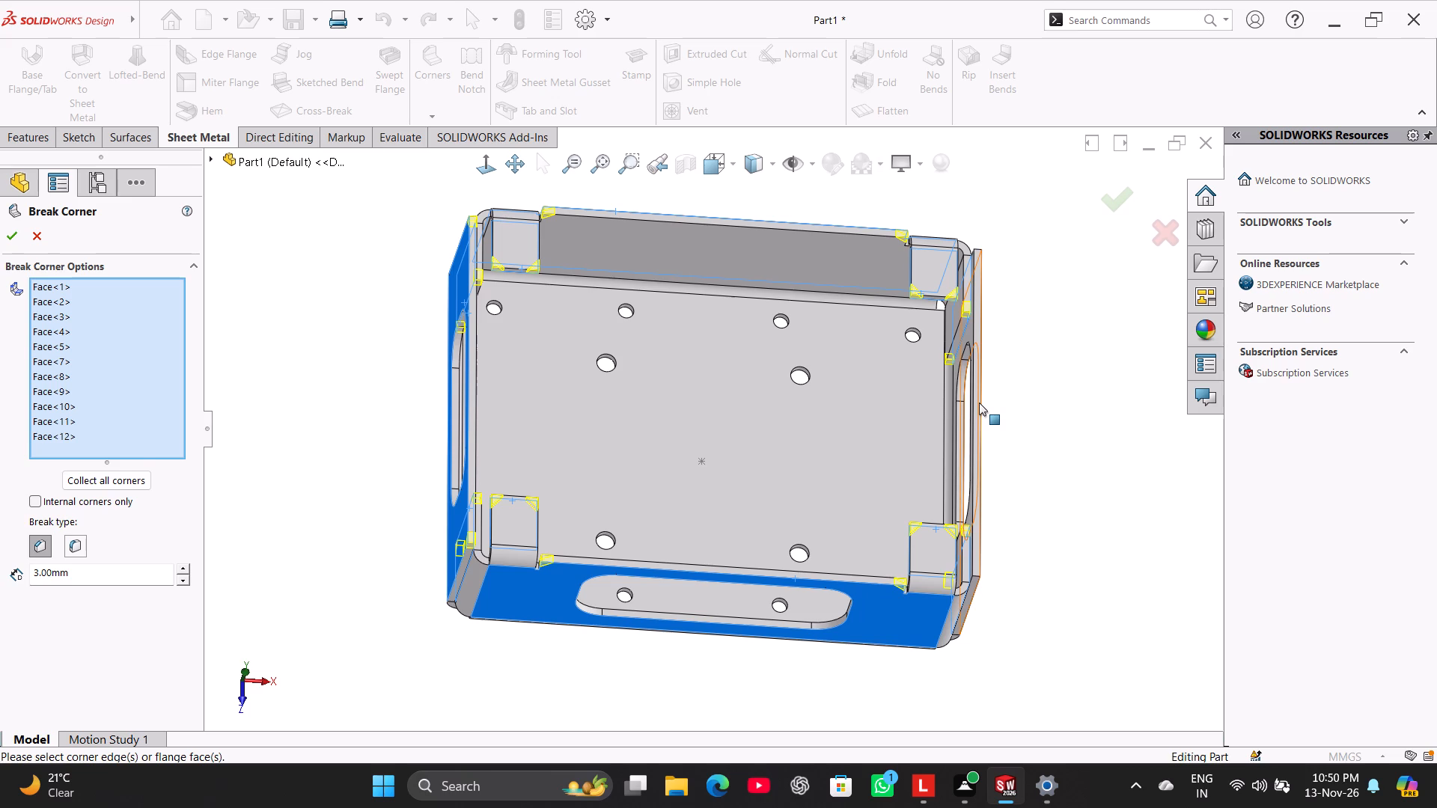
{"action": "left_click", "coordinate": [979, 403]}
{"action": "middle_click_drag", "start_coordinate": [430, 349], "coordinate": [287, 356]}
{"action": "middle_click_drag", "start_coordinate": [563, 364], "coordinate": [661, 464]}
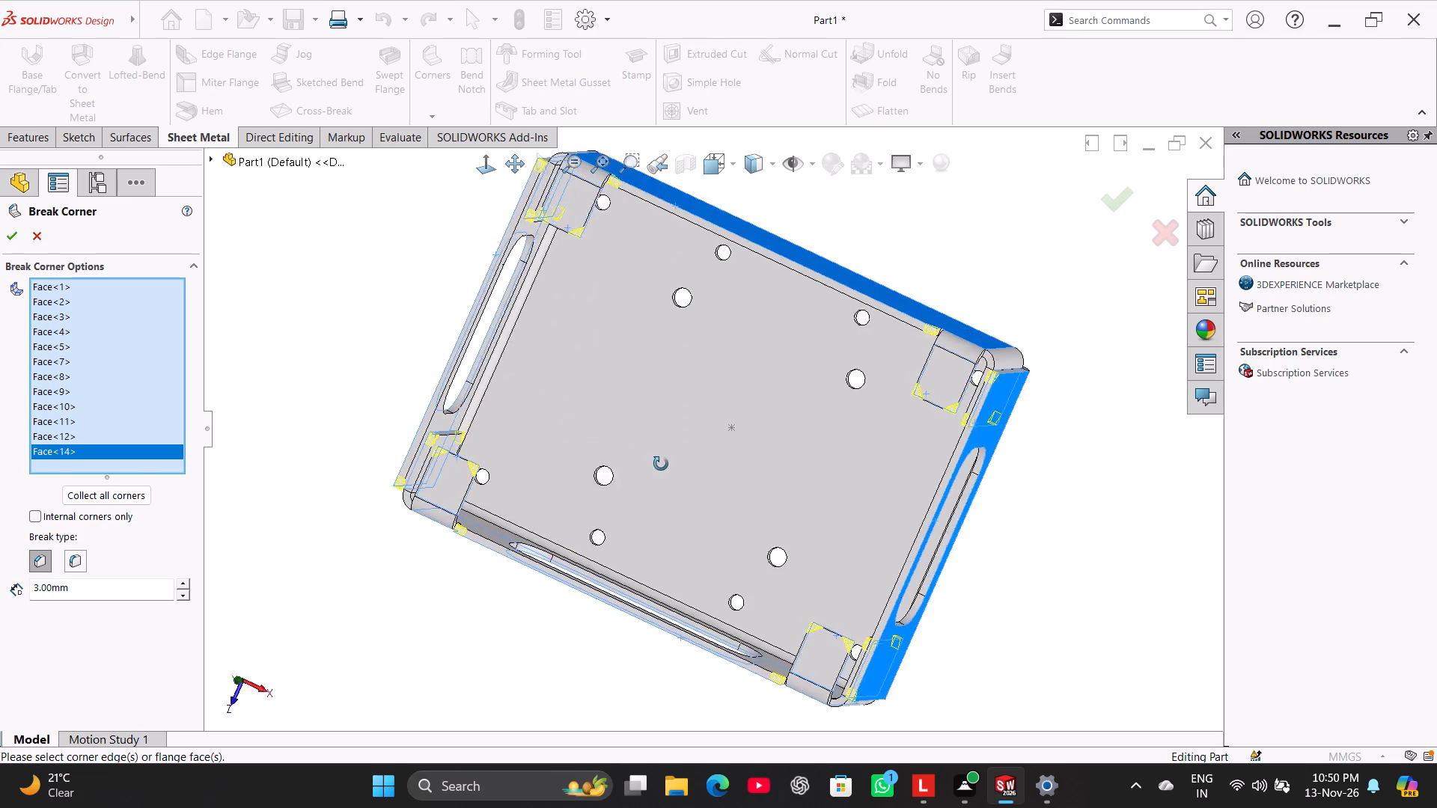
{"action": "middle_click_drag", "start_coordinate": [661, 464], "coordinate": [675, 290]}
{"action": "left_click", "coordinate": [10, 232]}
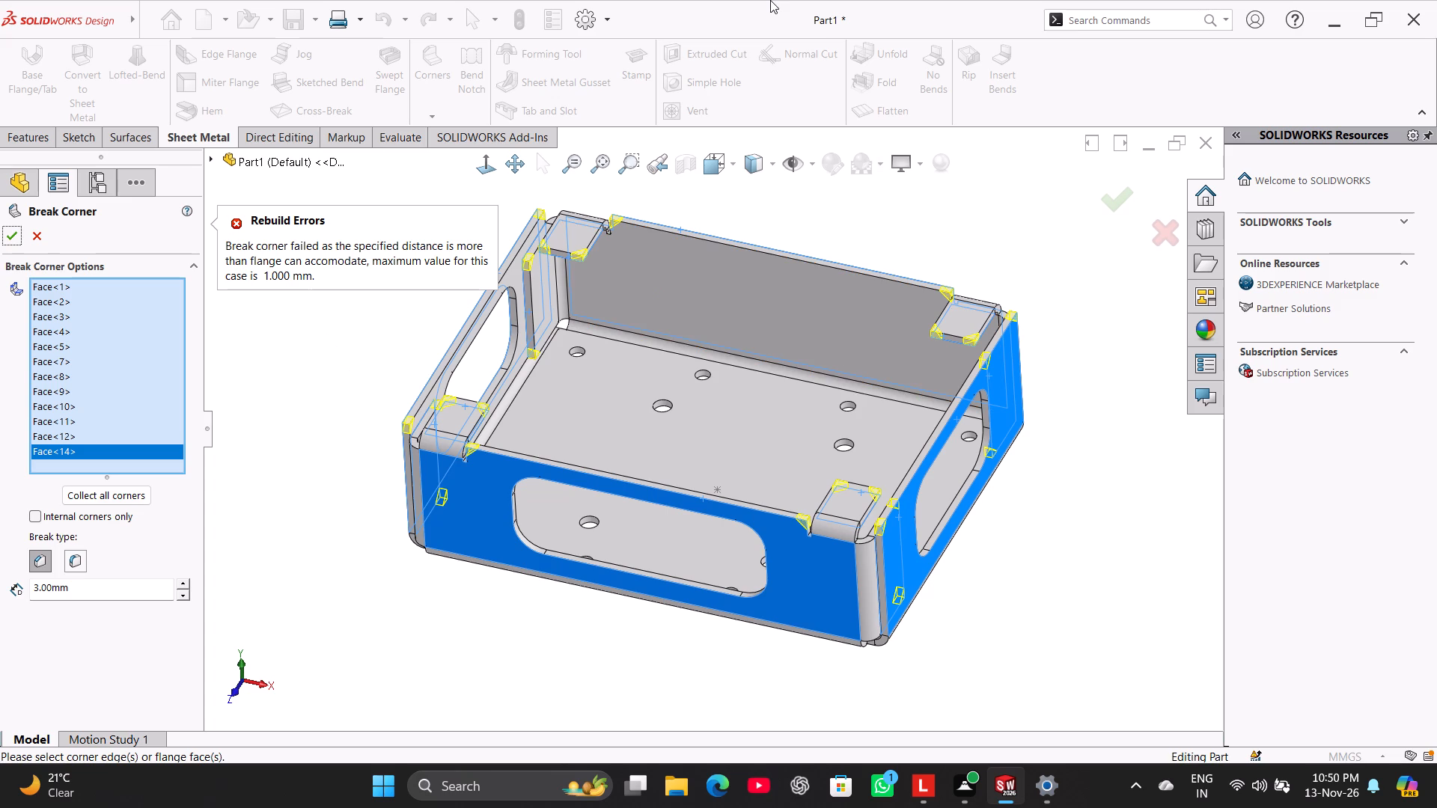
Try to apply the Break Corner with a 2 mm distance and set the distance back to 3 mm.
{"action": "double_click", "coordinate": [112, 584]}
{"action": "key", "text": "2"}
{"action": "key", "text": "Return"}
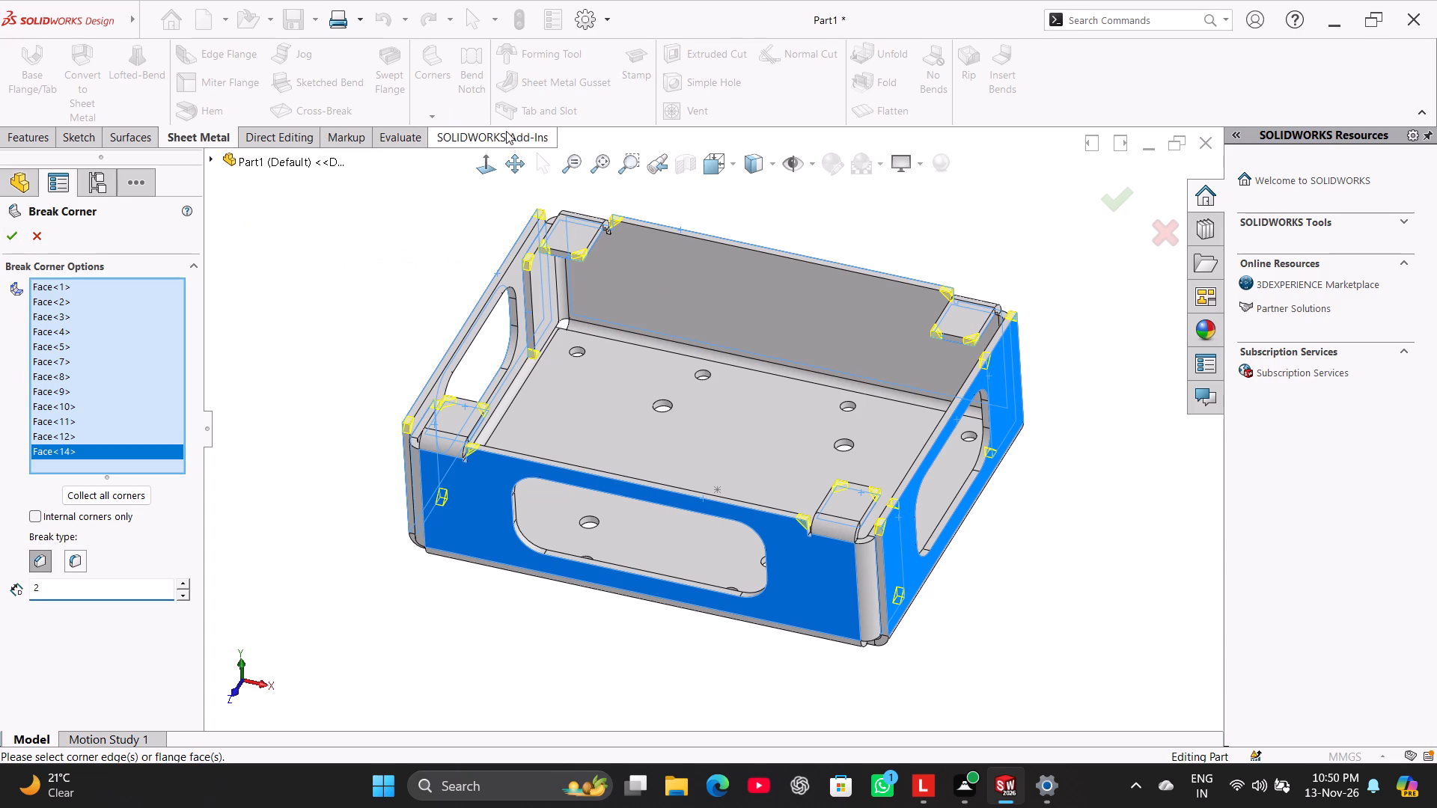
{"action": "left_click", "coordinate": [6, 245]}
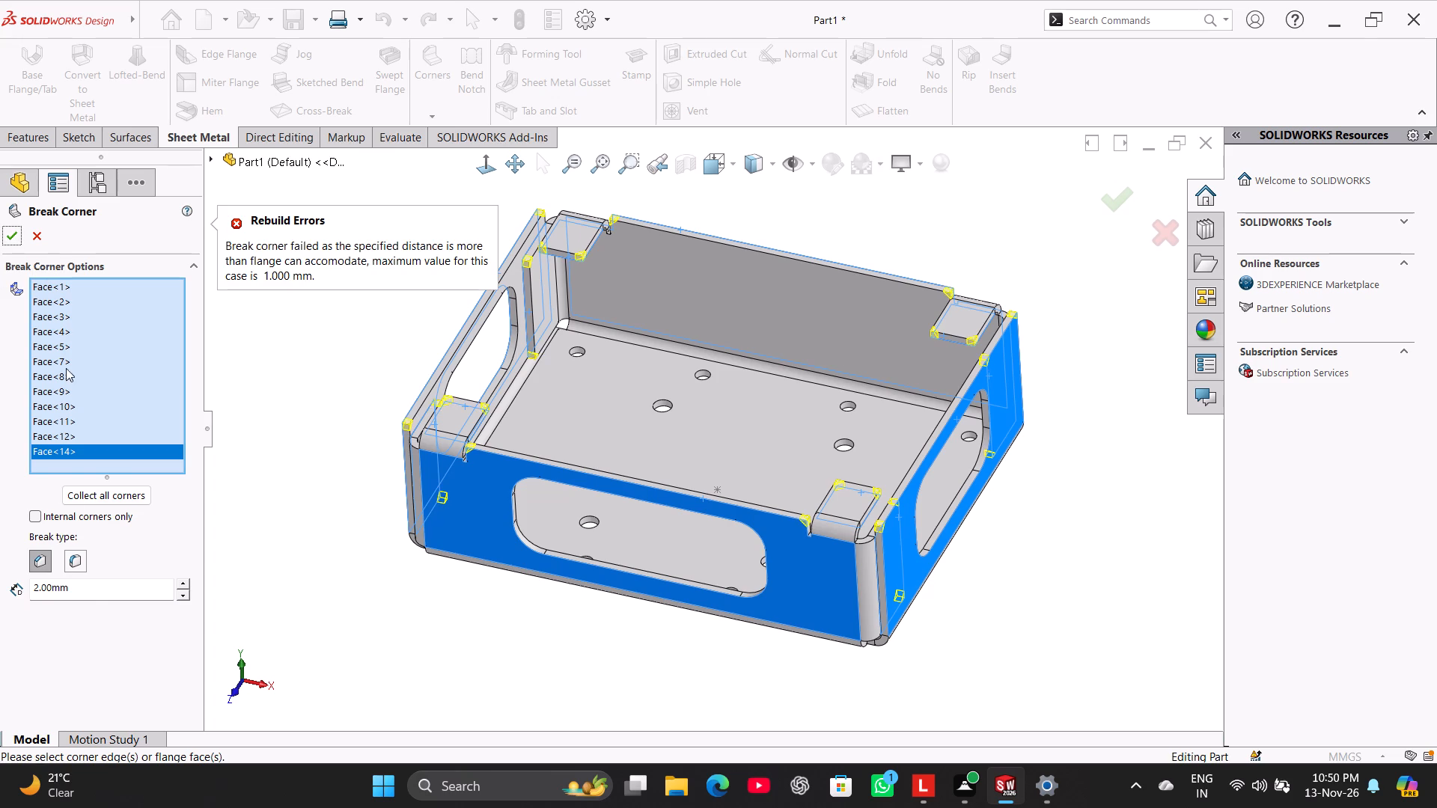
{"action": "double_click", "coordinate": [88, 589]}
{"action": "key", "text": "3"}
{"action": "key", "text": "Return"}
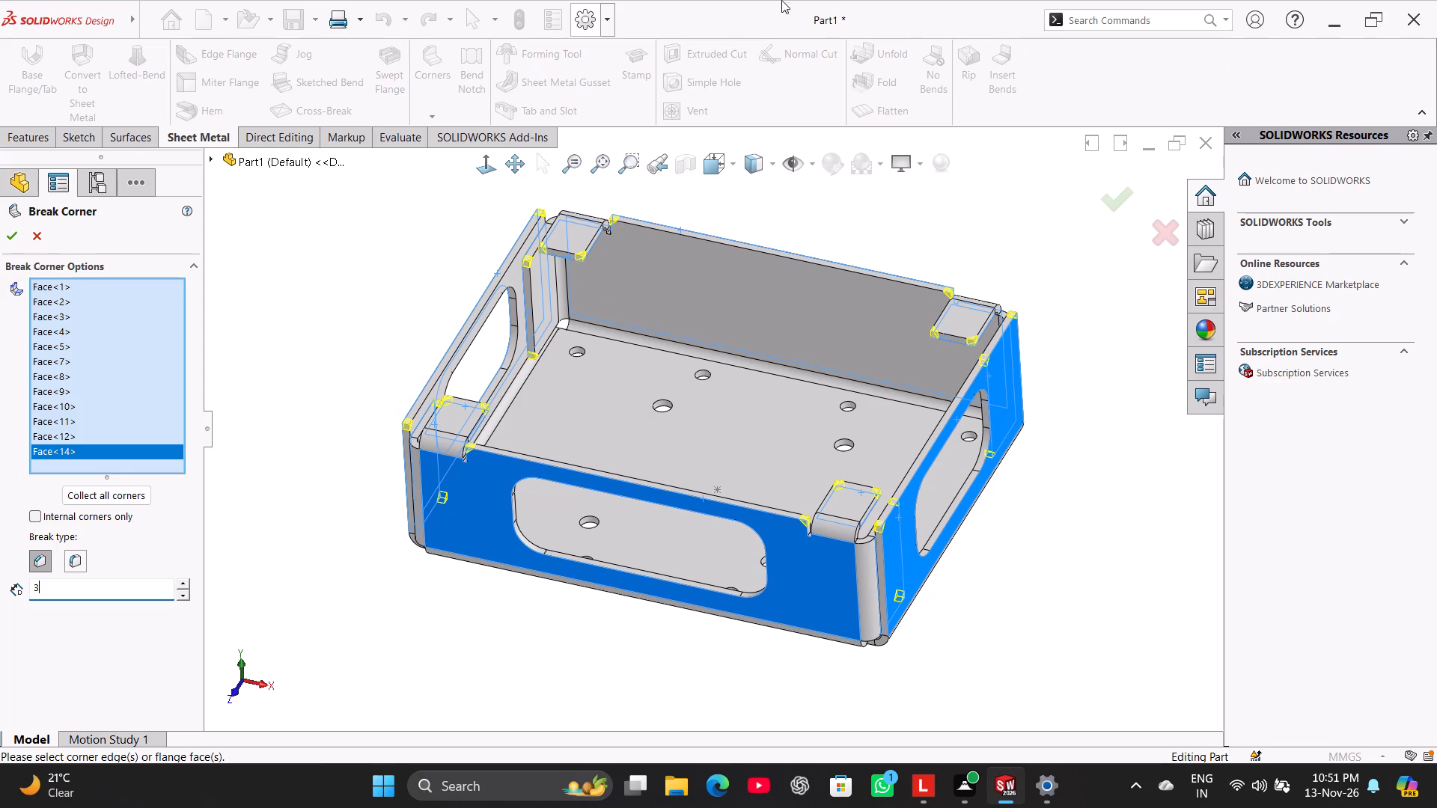
Clear all selected faces and apply the 3 mm Break Corner only to the top tab at the solid back wall's left end.
{"action": "right_click", "coordinate": [131, 293]}
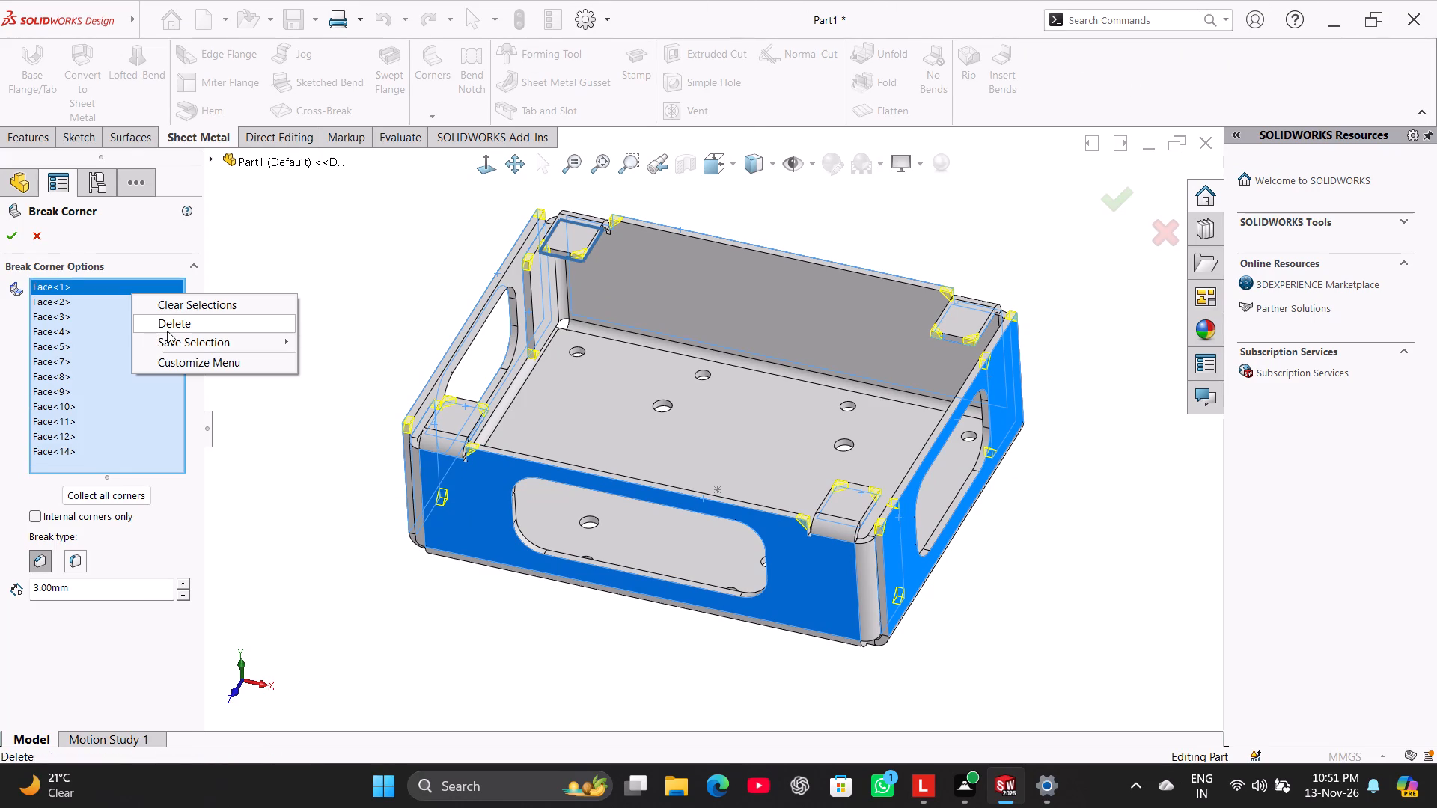
{"action": "left_click", "coordinate": [177, 300]}
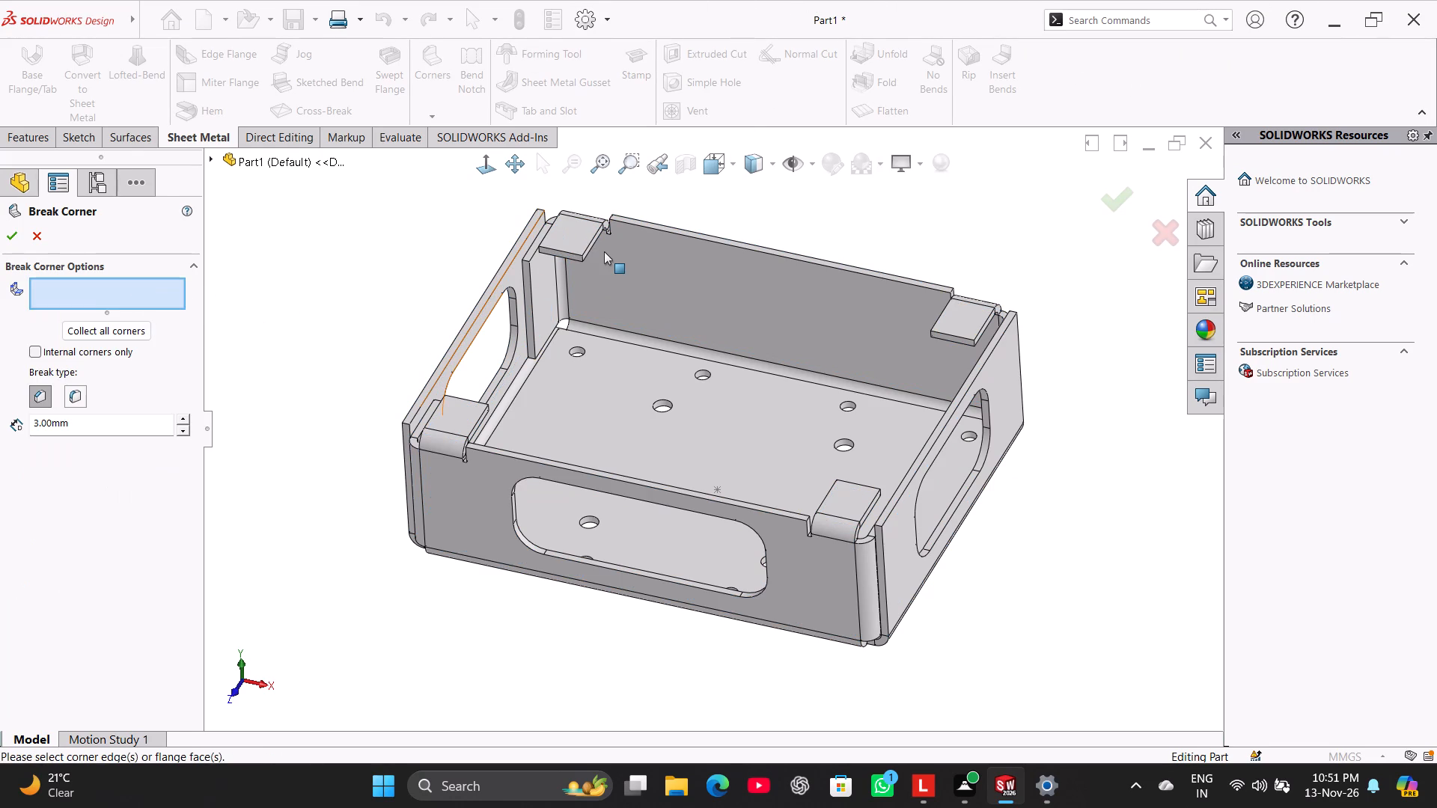
{"action": "left_click", "coordinate": [574, 257]}
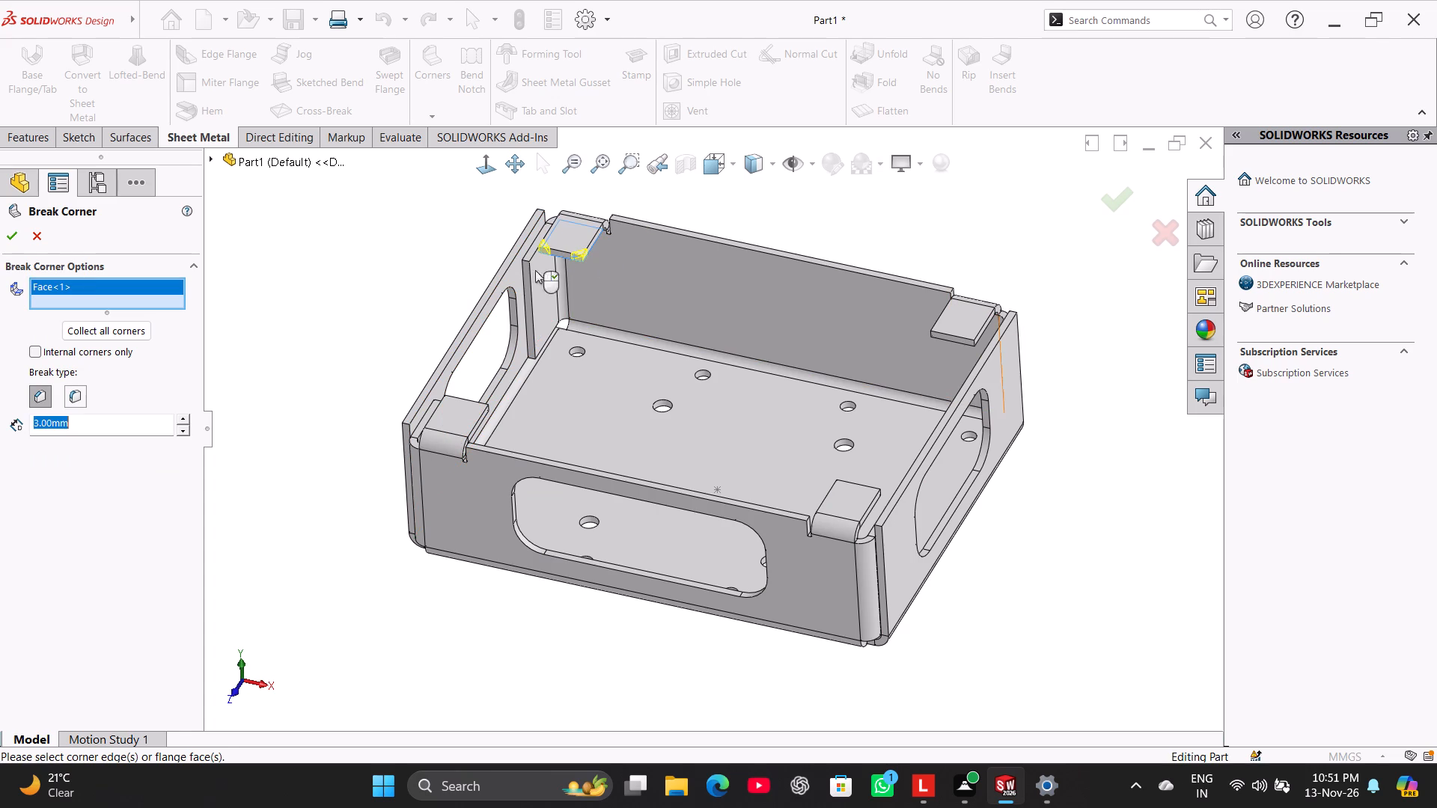
{"action": "left_click", "coordinate": [5, 234]}
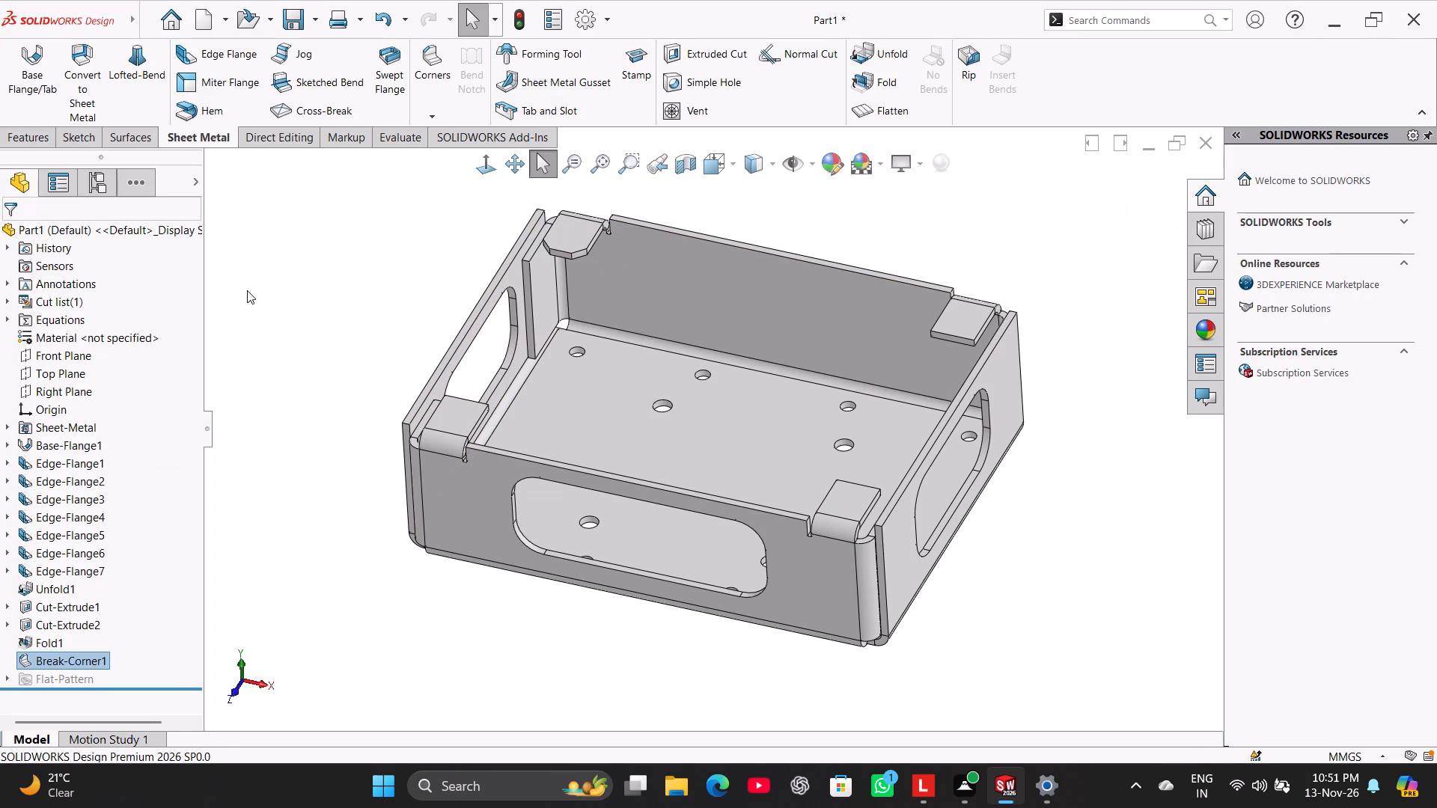
{"action": "left_click", "coordinate": [251, 290]}
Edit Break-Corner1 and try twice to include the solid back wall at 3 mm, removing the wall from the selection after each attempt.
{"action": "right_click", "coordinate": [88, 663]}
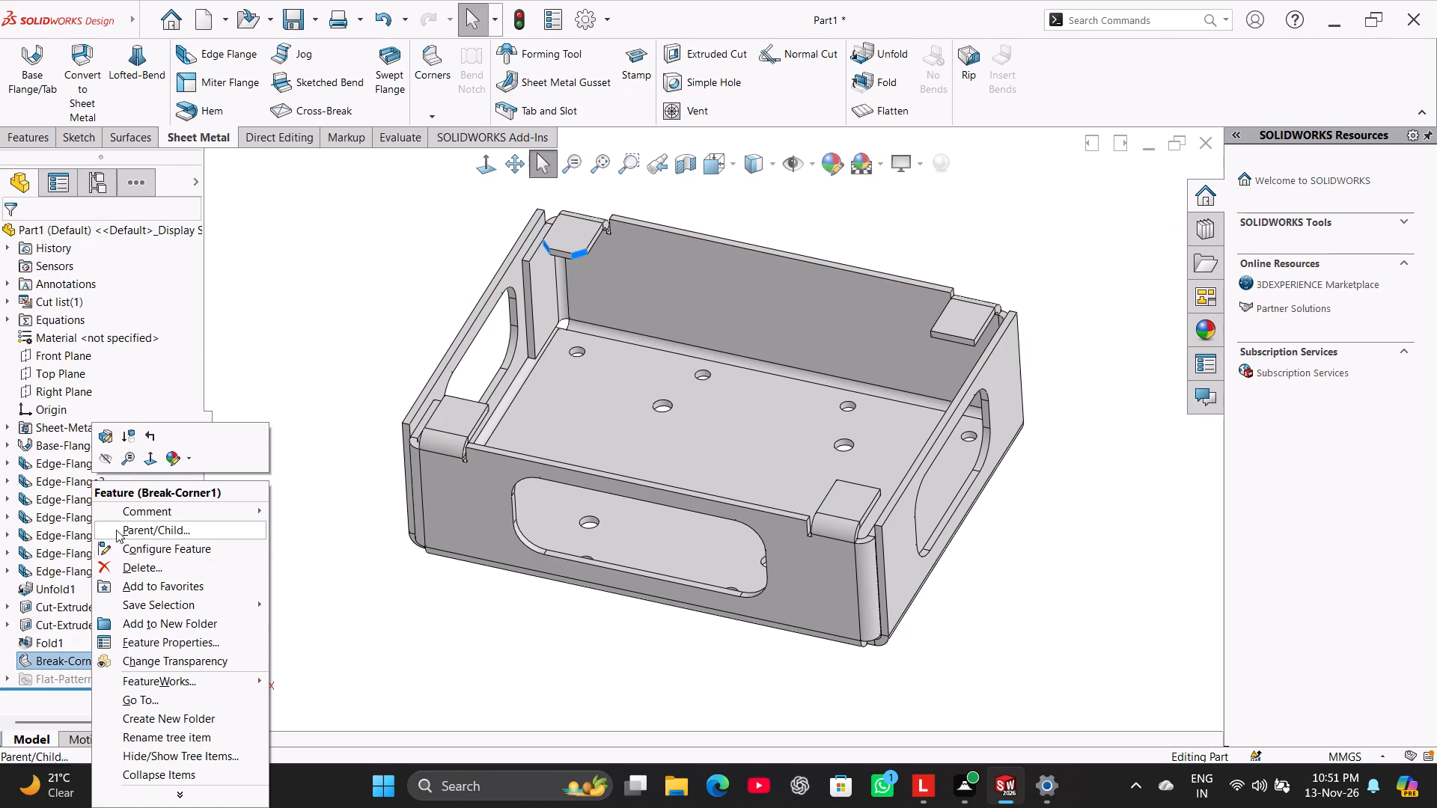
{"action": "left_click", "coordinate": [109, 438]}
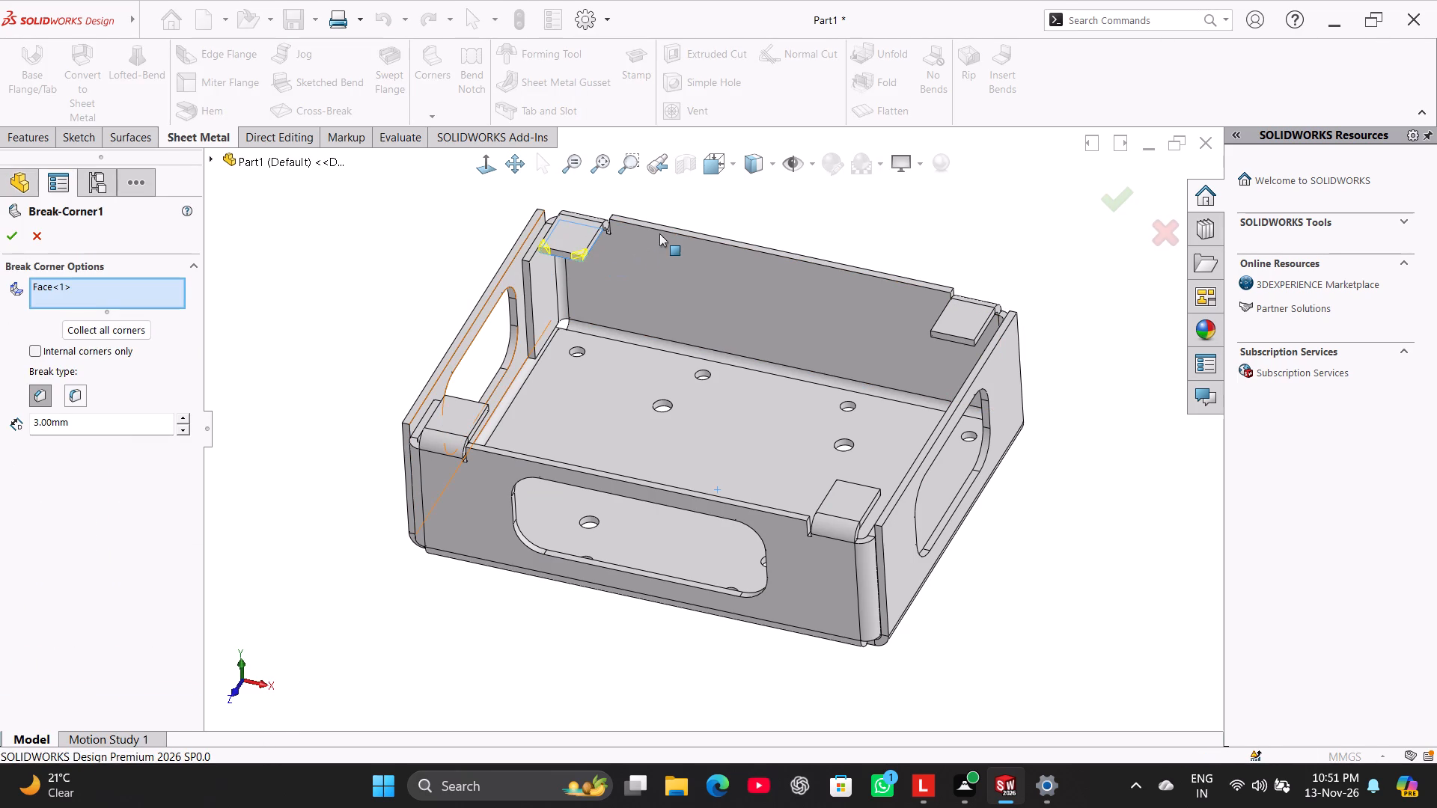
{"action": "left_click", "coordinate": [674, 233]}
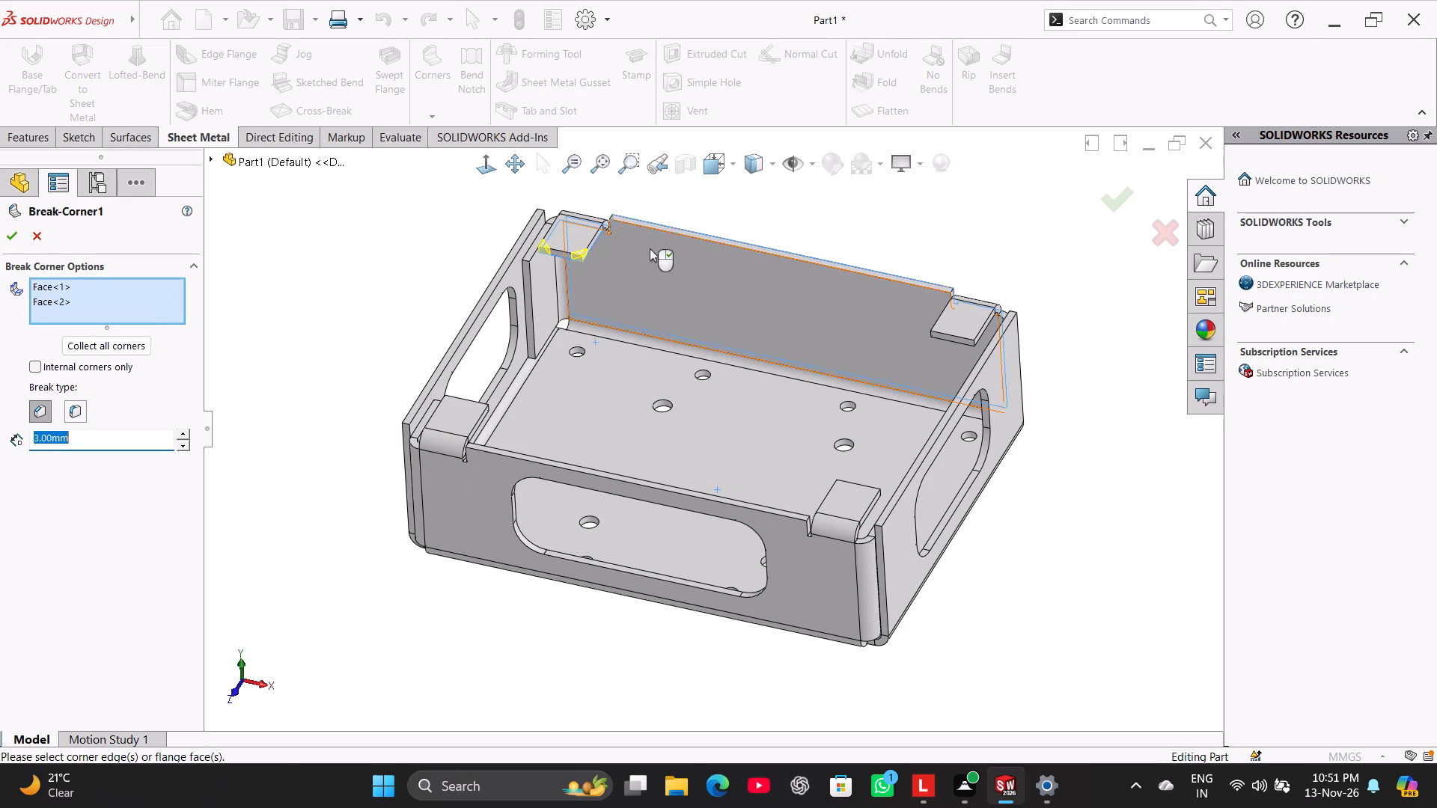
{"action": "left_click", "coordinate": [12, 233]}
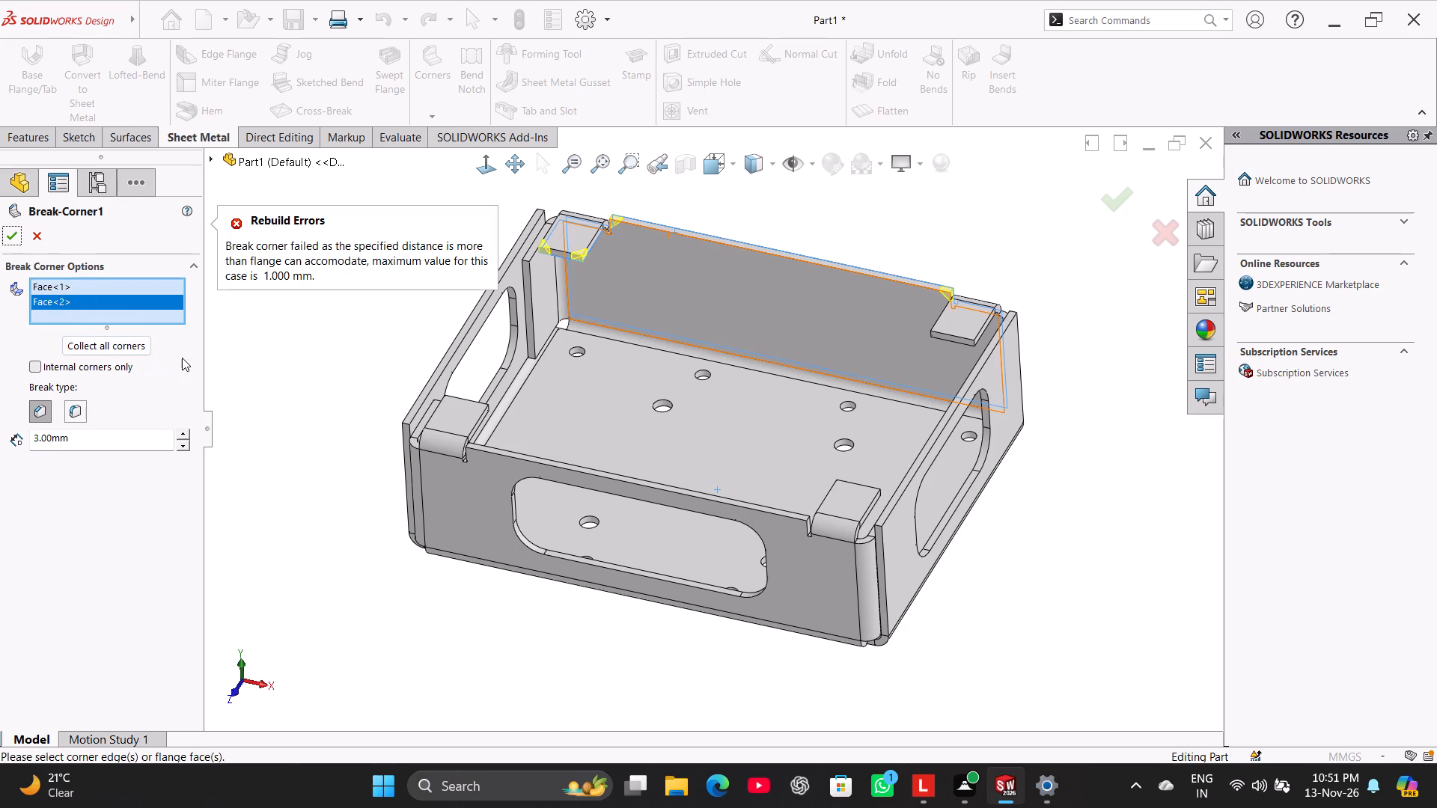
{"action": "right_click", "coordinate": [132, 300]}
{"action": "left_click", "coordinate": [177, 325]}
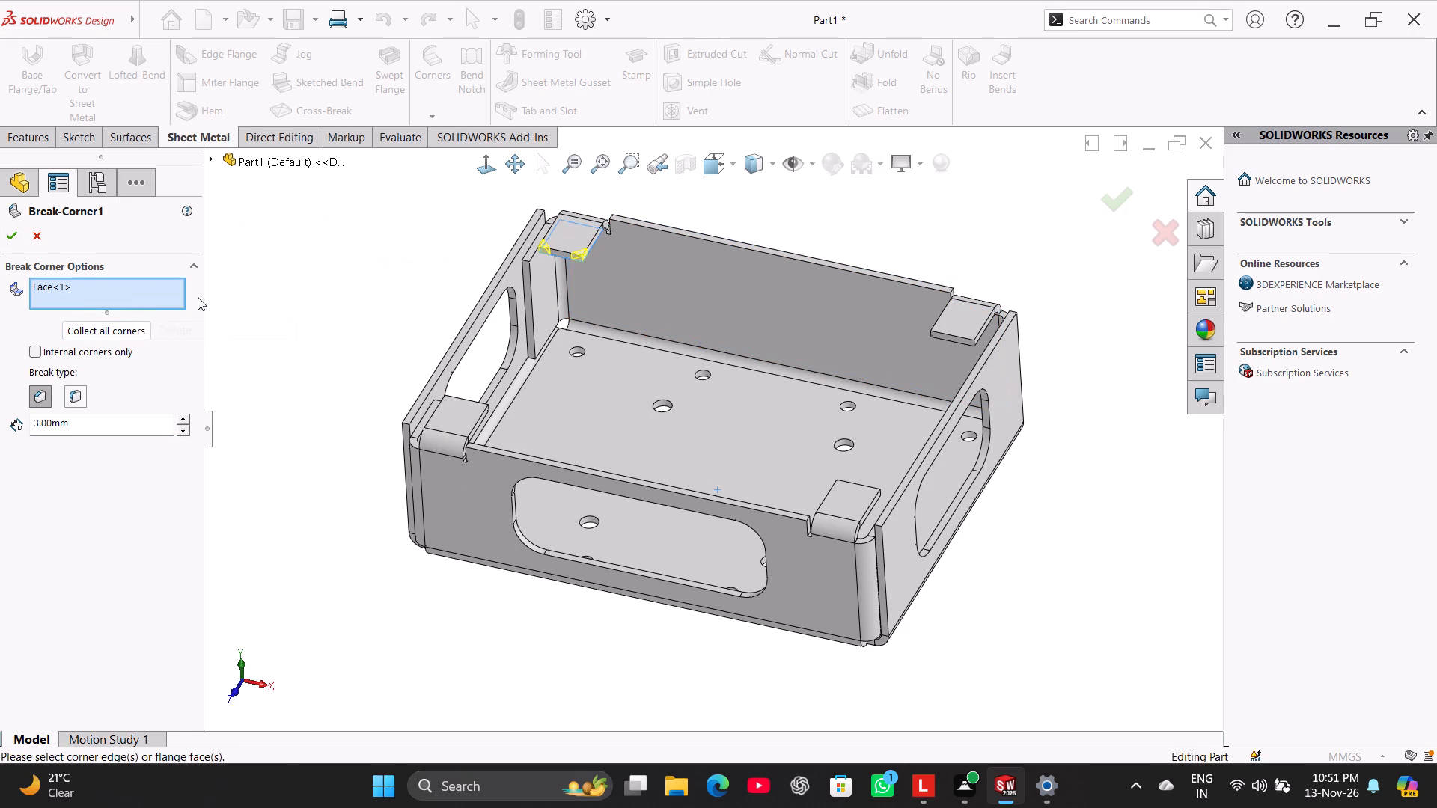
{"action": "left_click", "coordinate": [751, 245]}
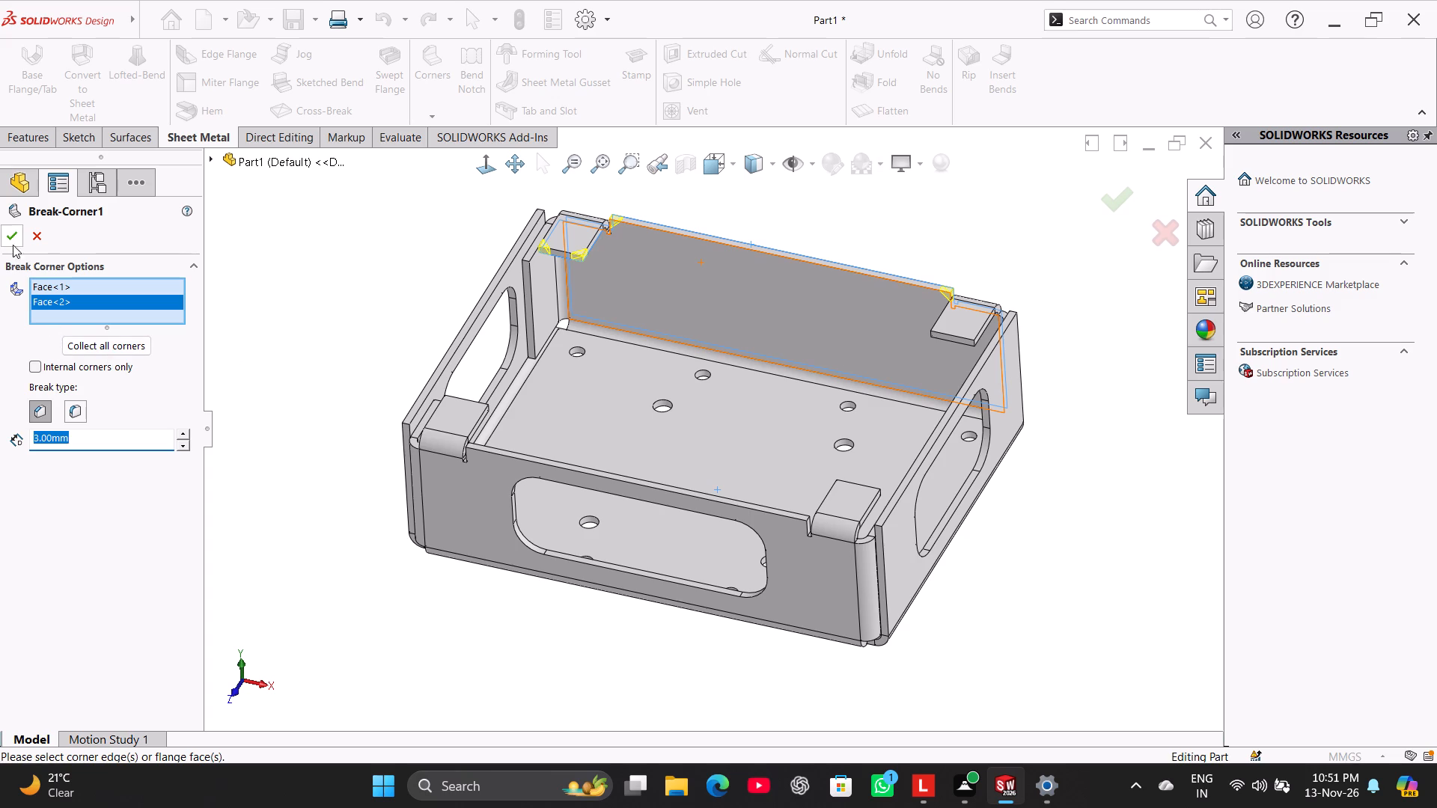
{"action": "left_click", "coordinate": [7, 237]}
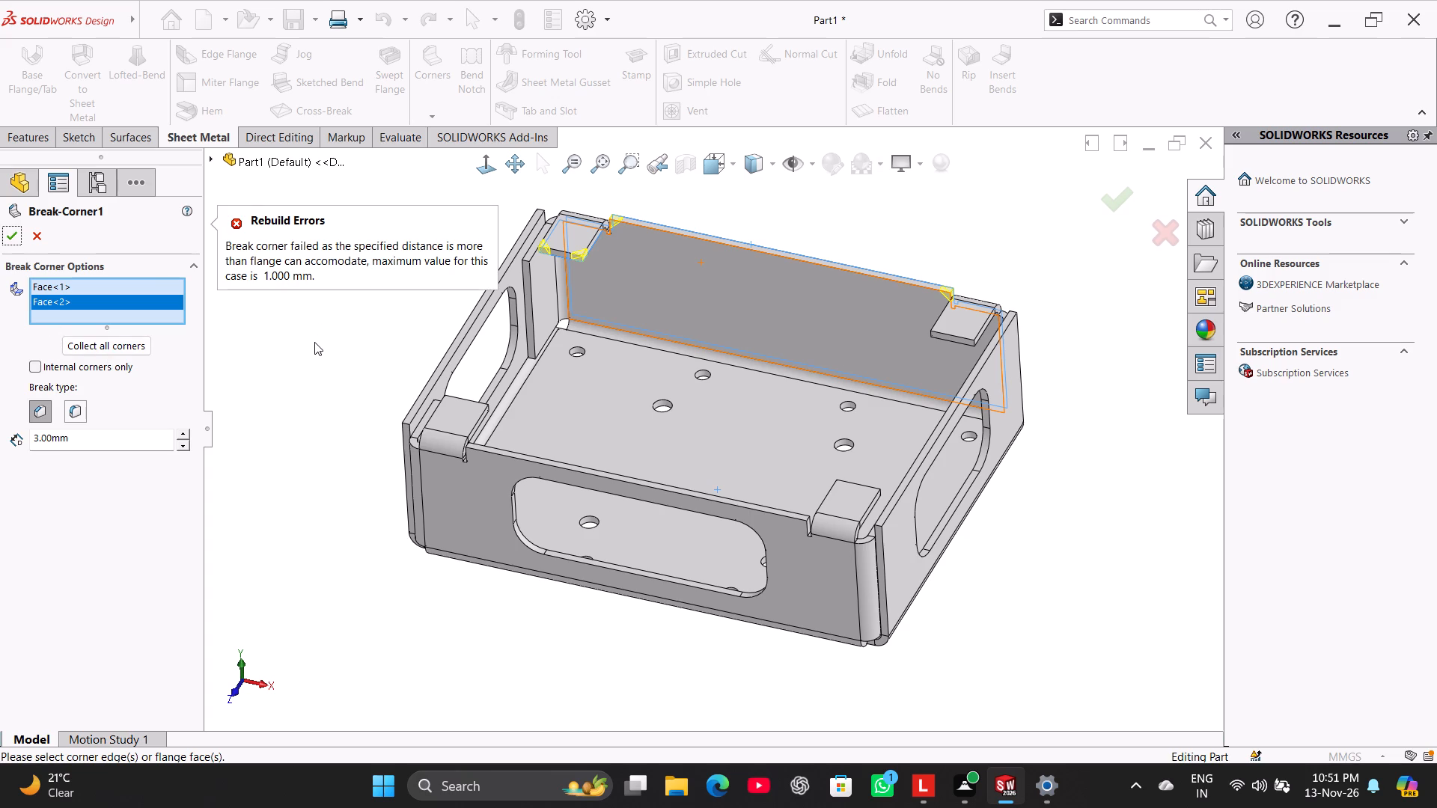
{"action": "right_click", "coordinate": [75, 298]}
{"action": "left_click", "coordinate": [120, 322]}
Add the solid back wall's inner face near the left tab's relief notch to Break-Corner1 and try to apply 3 mm.
{"action": "middle_click_drag", "start_coordinate": [328, 292], "coordinate": [329, 351]}
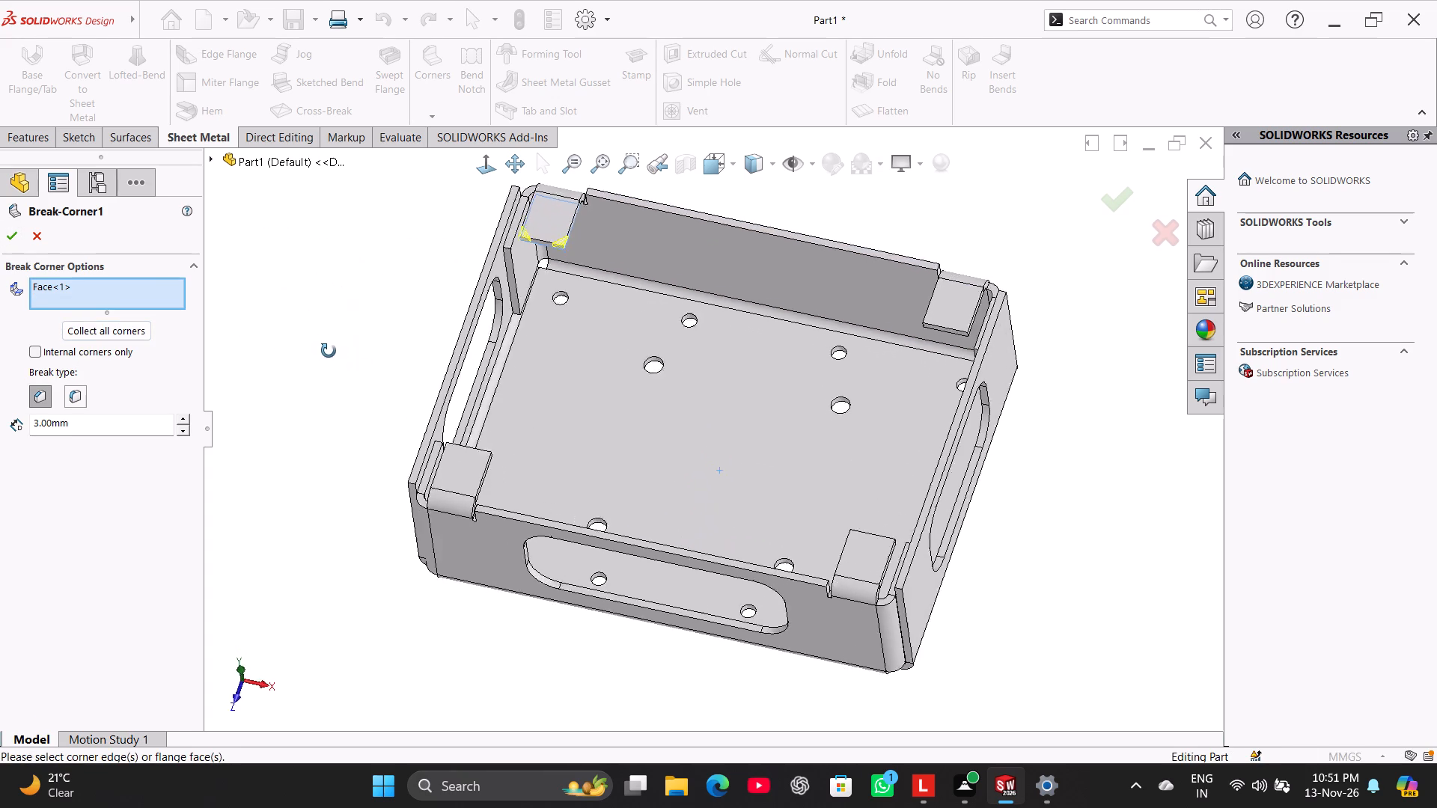
{"action": "middle_click_drag", "start_coordinate": [329, 351], "coordinate": [350, 304]}
{"action": "scroll", "coordinate": [612, 239], "scroll_direction": "down", "scroll_amount": 3}
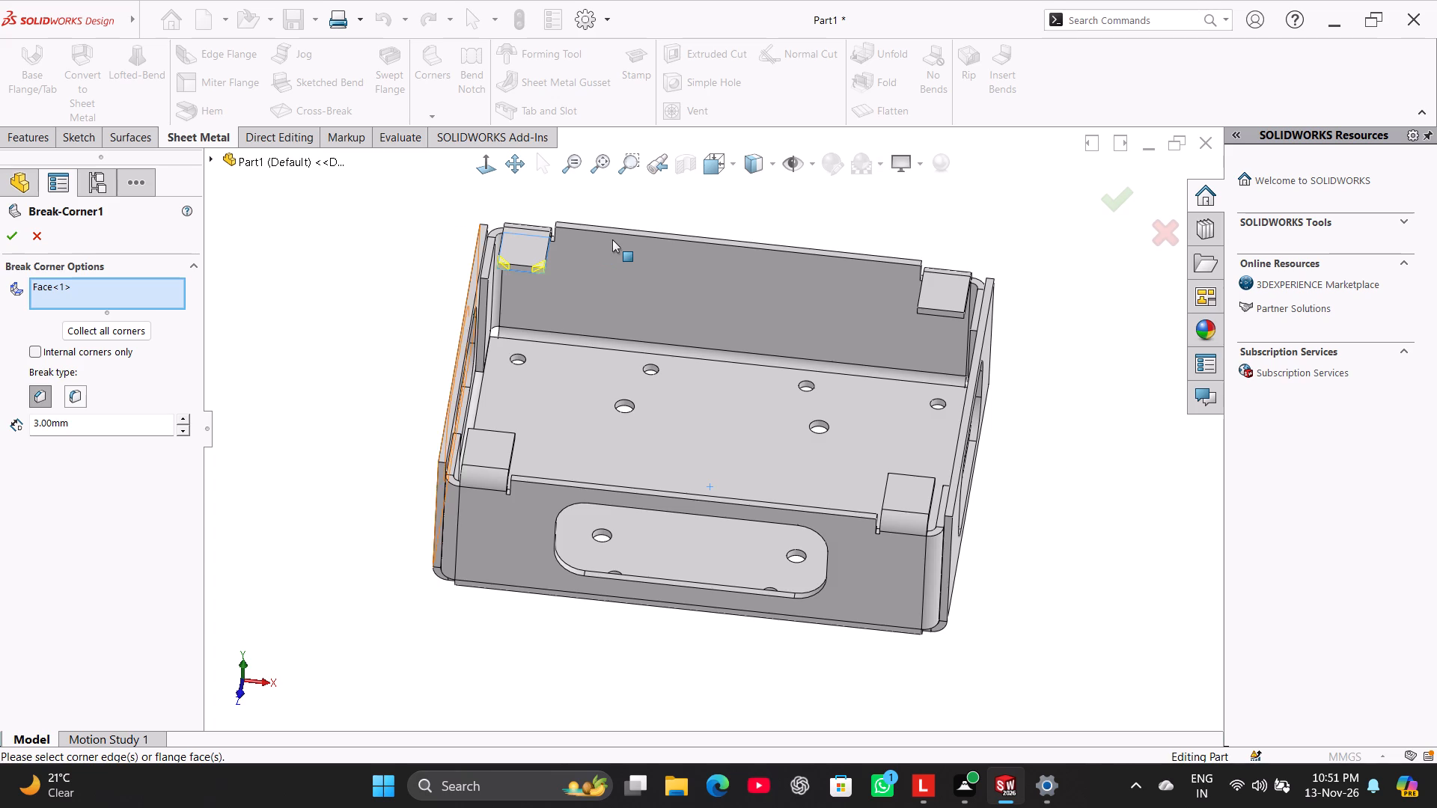
{"action": "scroll", "coordinate": [553, 225], "scroll_direction": "down", "scroll_amount": 5}
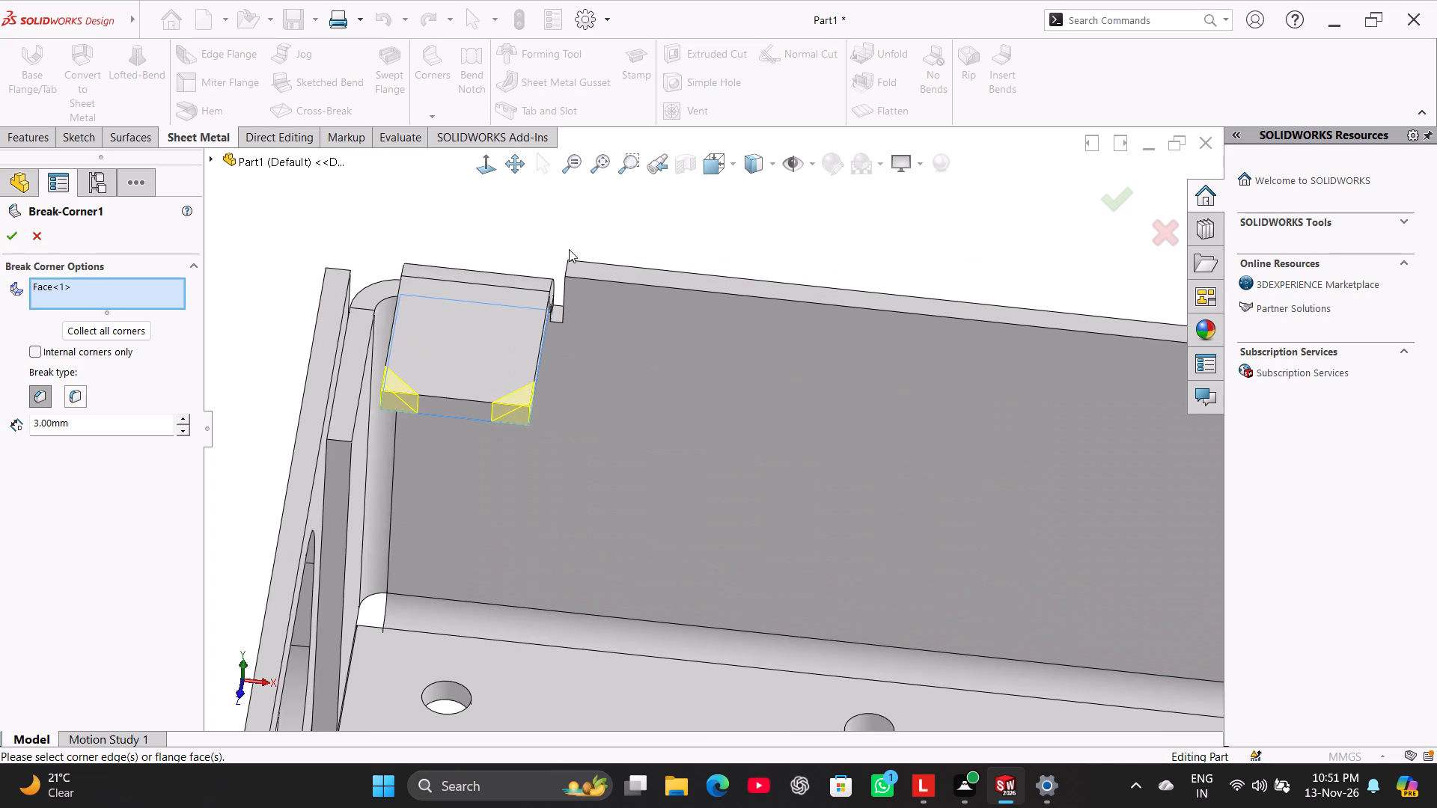
{"action": "scroll", "coordinate": [569, 249], "scroll_direction": "down", "scroll_amount": 2}
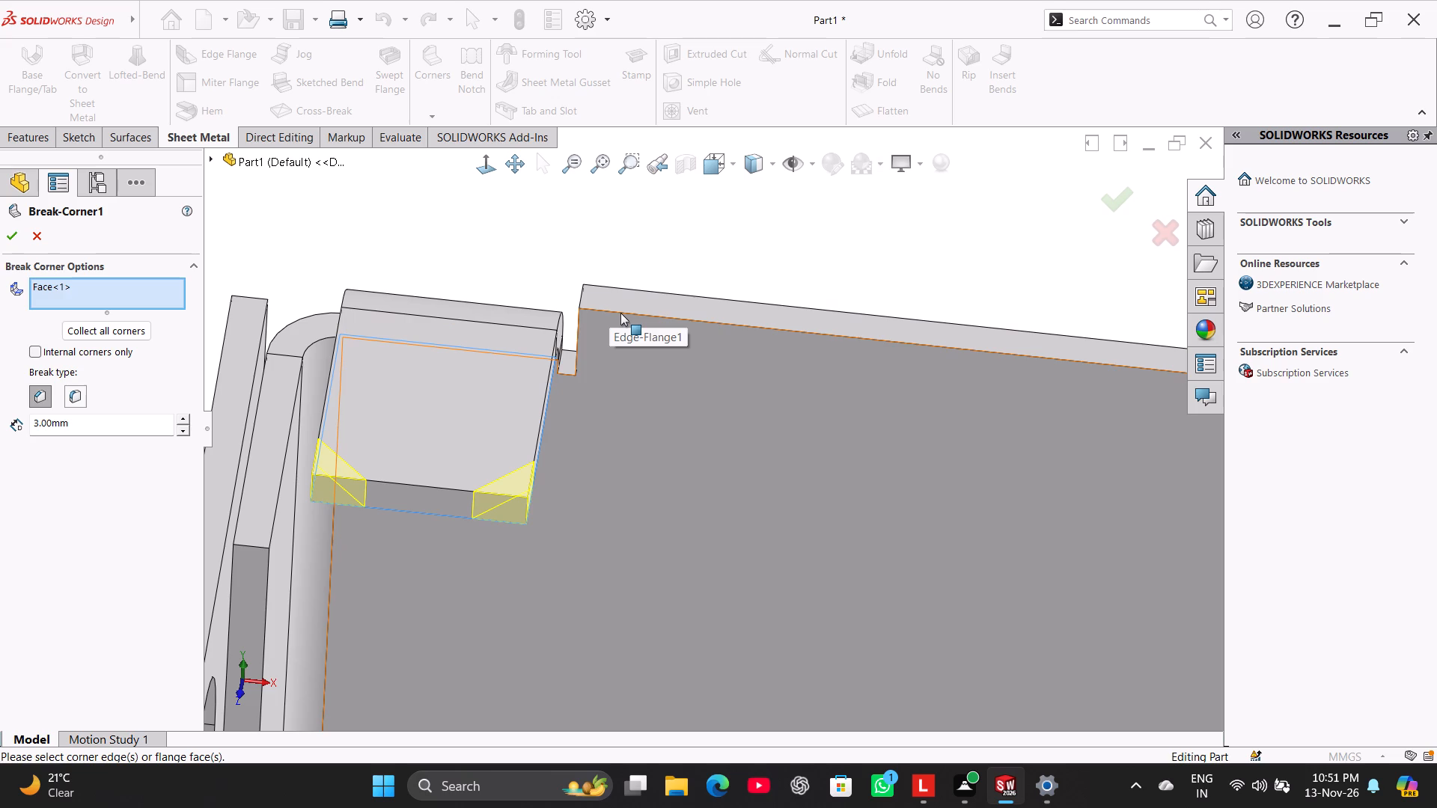
{"action": "left_click", "coordinate": [620, 313]}
{"action": "middle_click_drag", "start_coordinate": [521, 236], "coordinate": [490, 347]}
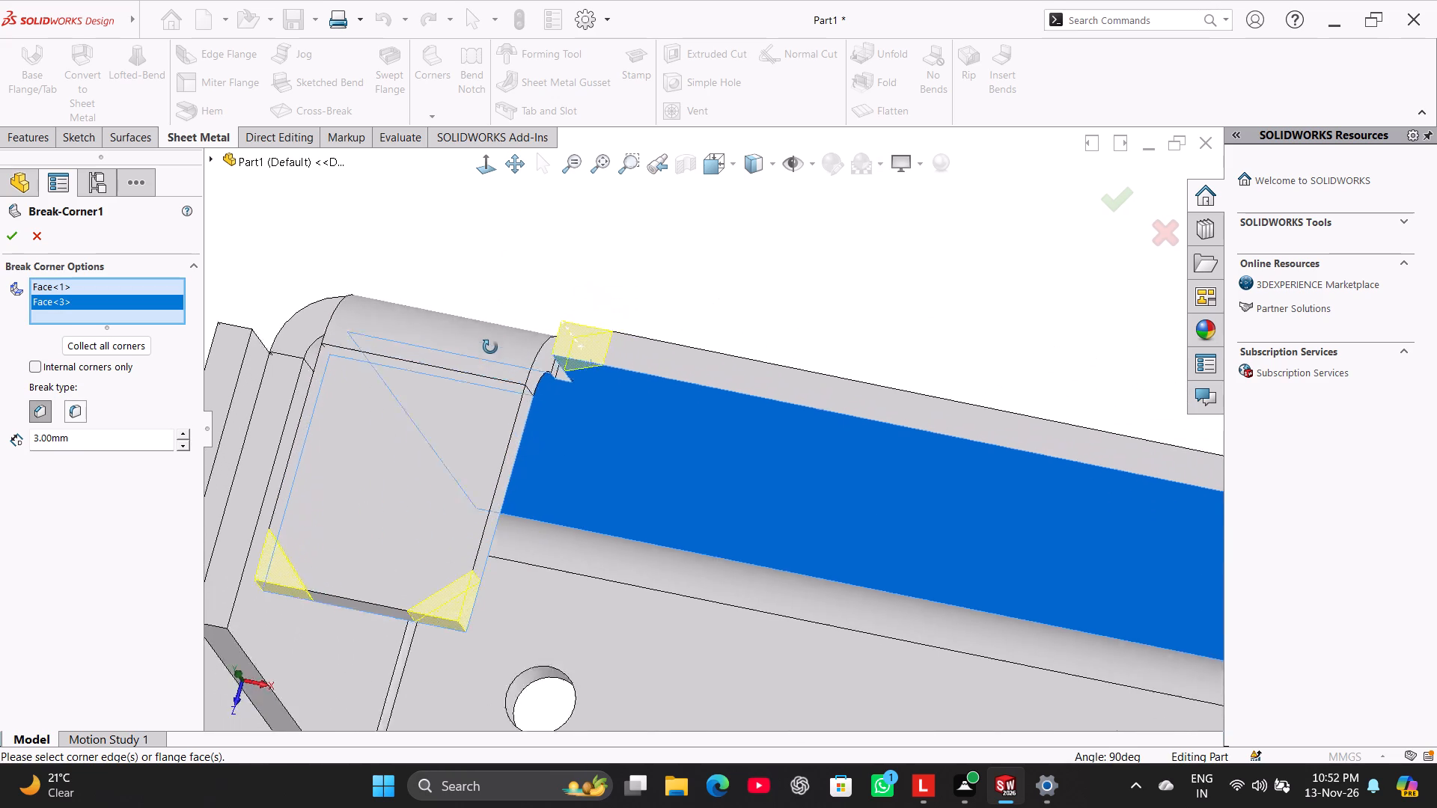
{"action": "middle_click_drag", "start_coordinate": [490, 347], "coordinate": [533, 203]}
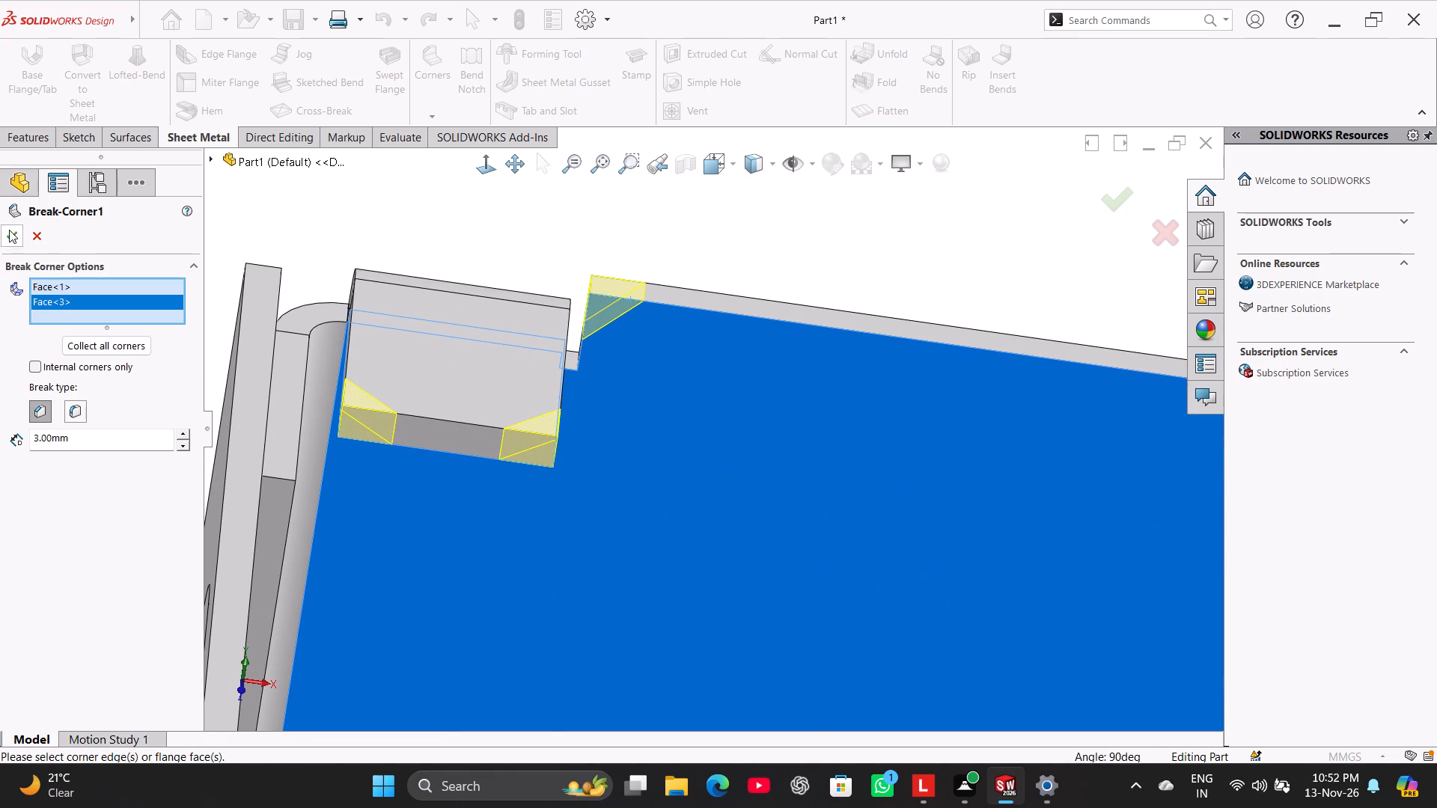
{"action": "left_click", "coordinate": [9, 230]}
Examine the Break Corner preview on the solid back wall and its left-end tab from several angles, finishing in an isometric view.
{"action": "scroll", "coordinate": [623, 407], "scroll_direction": "up", "scroll_amount": 4}
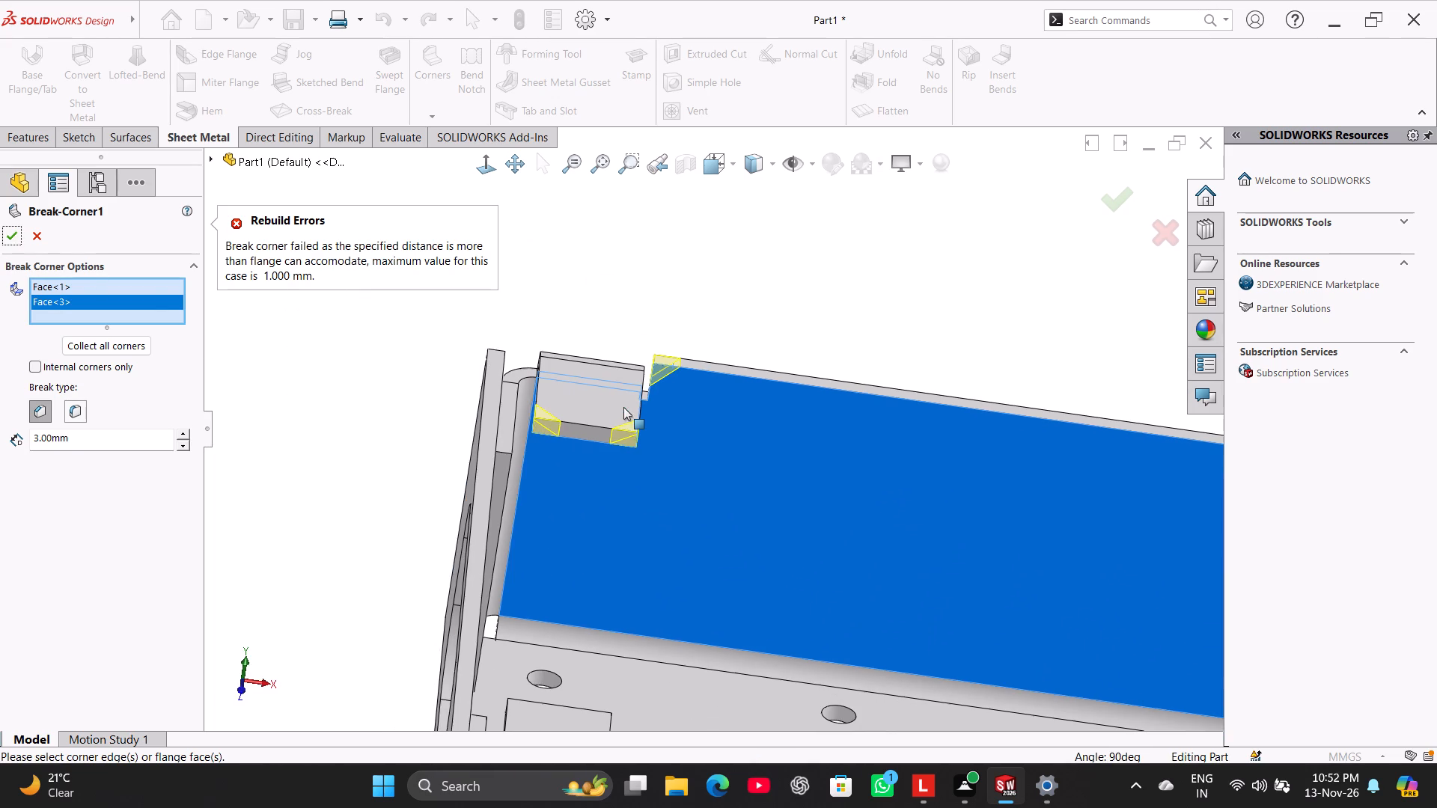
{"action": "middle_click_drag", "start_coordinate": [779, 456], "coordinate": [715, 412]}
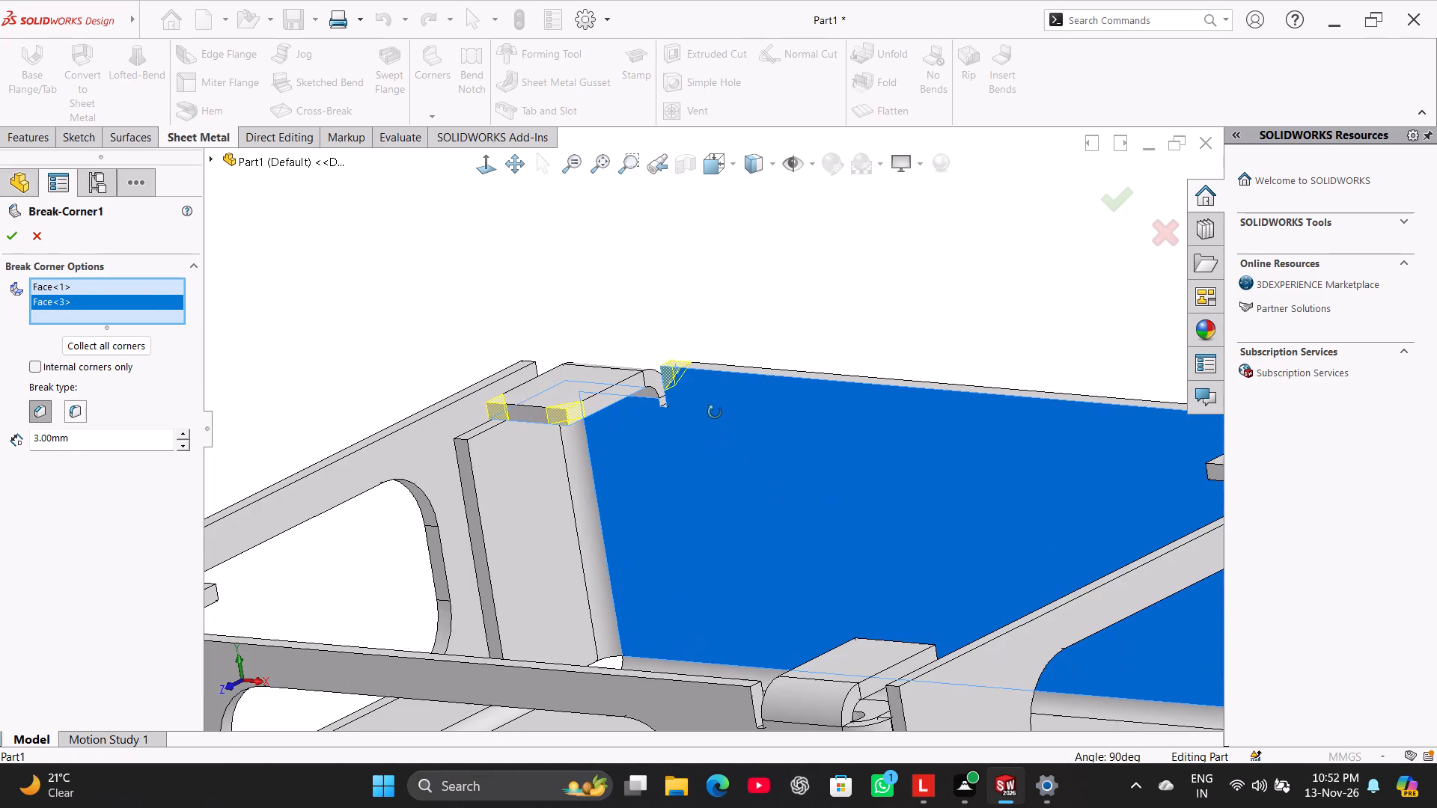
{"action": "middle_click_drag", "start_coordinate": [715, 412], "coordinate": [643, 702]}
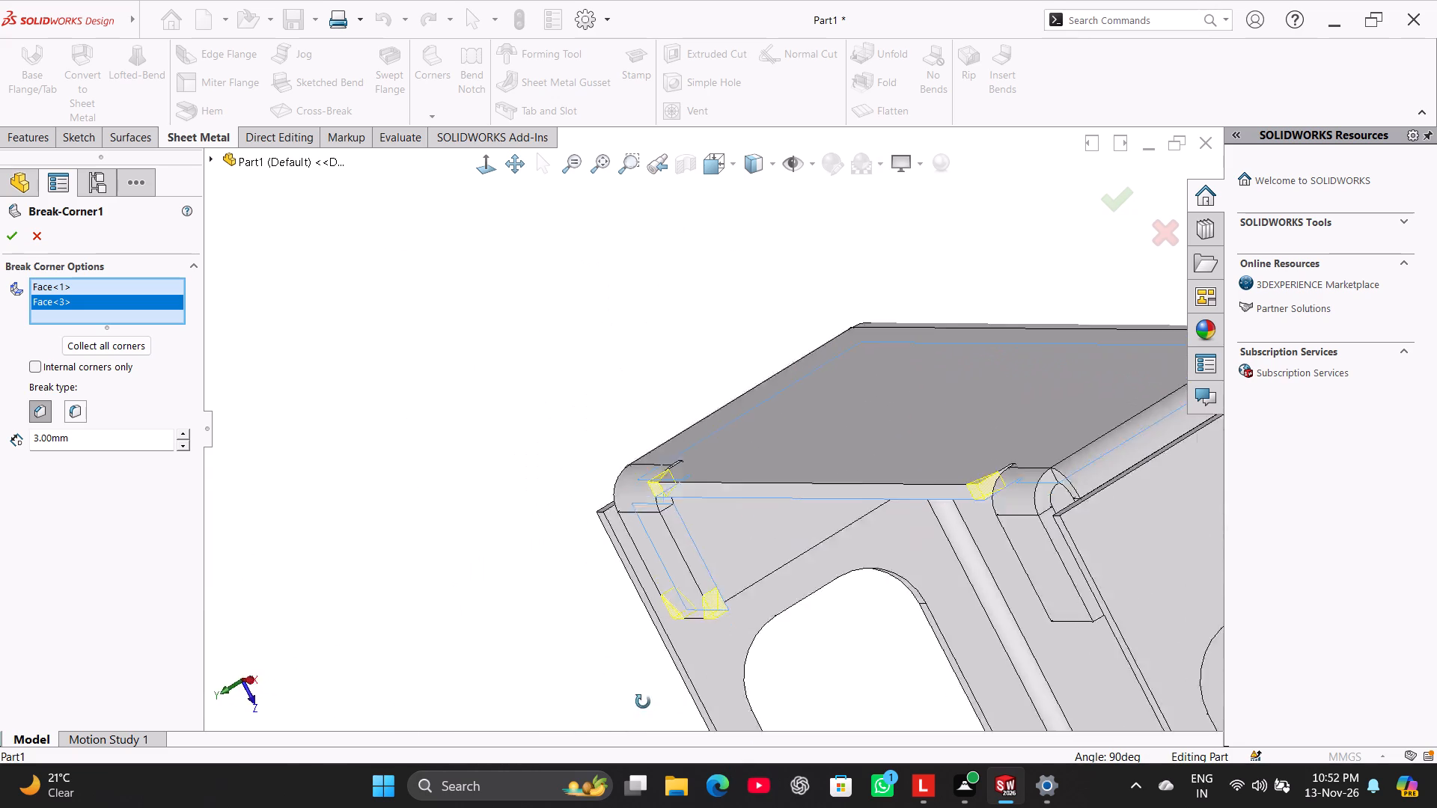
{"action": "middle_click_drag", "start_coordinate": [643, 702], "coordinate": [727, 508]}
{"action": "scroll", "coordinate": [724, 526], "scroll_direction": "up", "scroll_amount": 3}
{"action": "scroll", "coordinate": [722, 501], "scroll_direction": "down", "scroll_amount": 3}
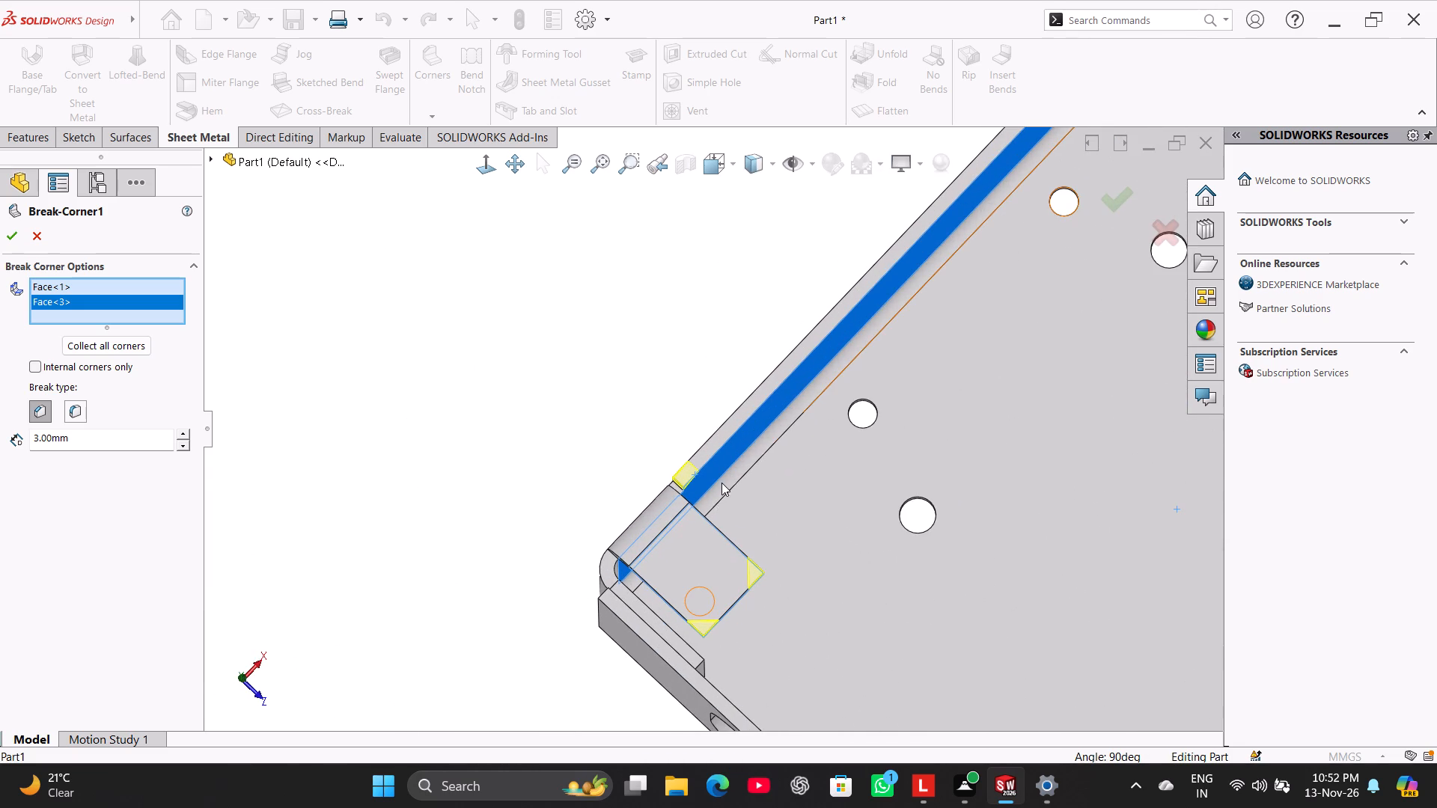
{"action": "middle_click_drag", "start_coordinate": [733, 471], "coordinate": [695, 481]}
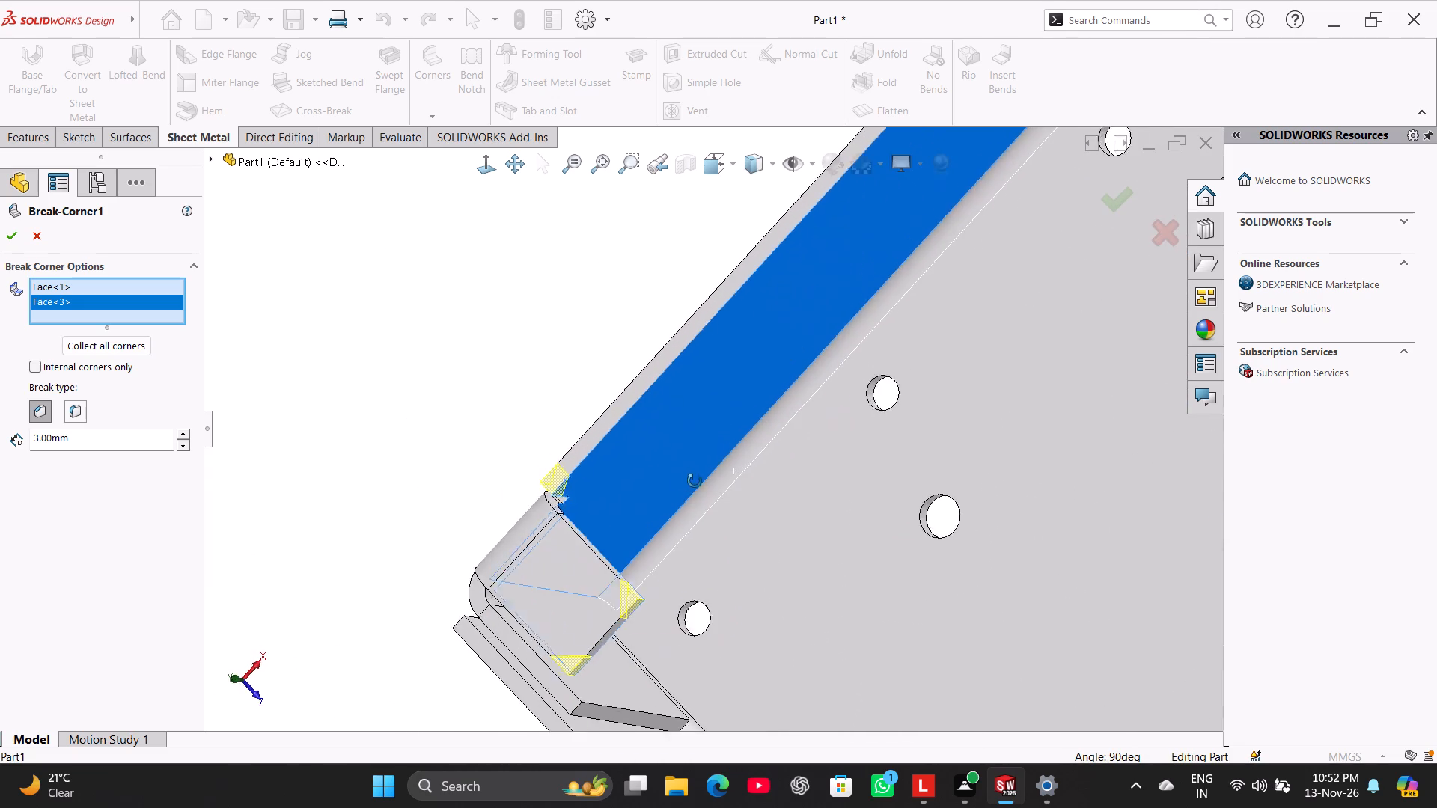
{"action": "middle_click_drag", "start_coordinate": [695, 481], "coordinate": [656, 522]}
{"action": "right_click_drag", "start_coordinate": [376, 480], "coordinate": [543, 308]}
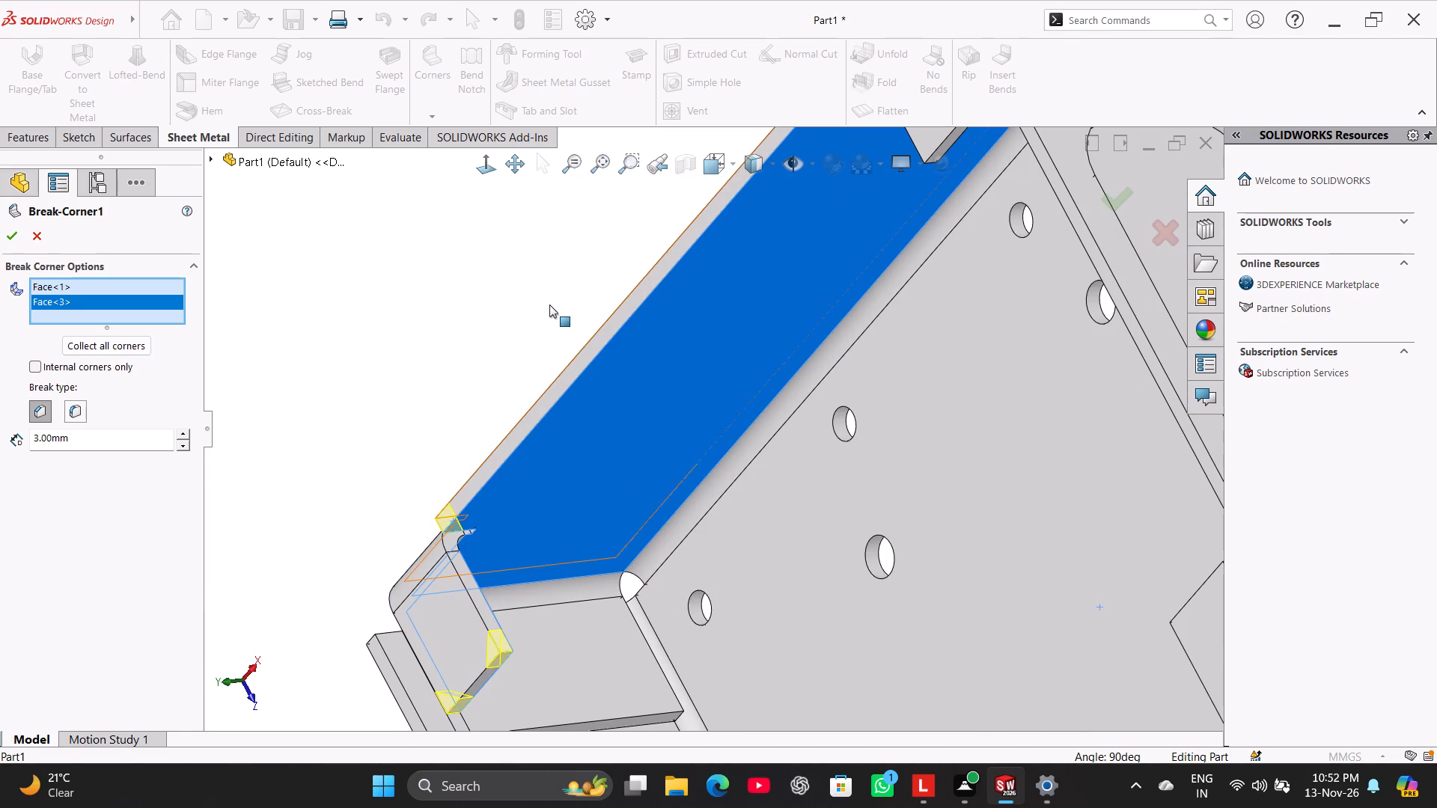
{"action": "right_click_drag", "start_coordinate": [469, 400], "coordinate": [615, 221]}
{"action": "scroll", "coordinate": [645, 247], "scroll_direction": "down", "scroll_amount": 2}
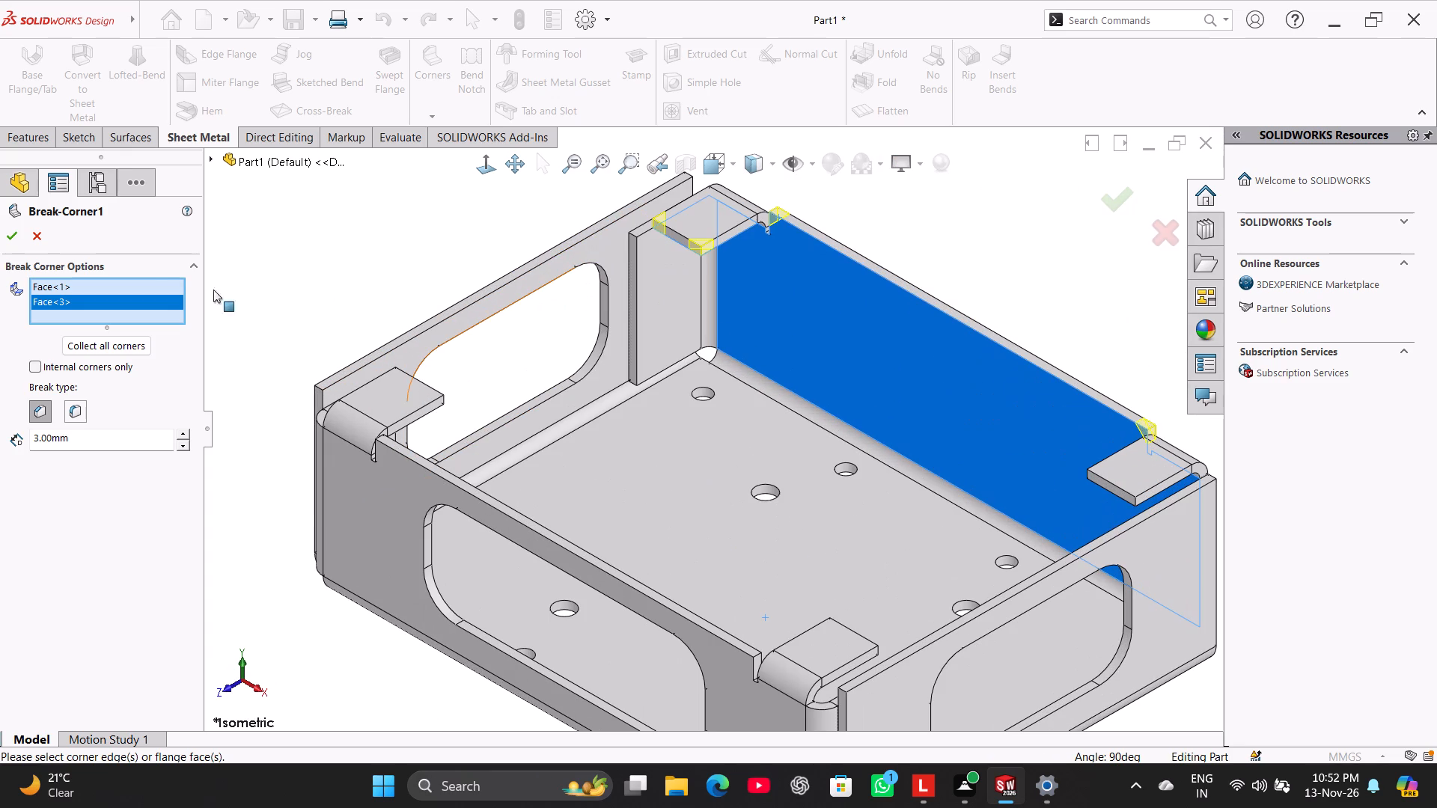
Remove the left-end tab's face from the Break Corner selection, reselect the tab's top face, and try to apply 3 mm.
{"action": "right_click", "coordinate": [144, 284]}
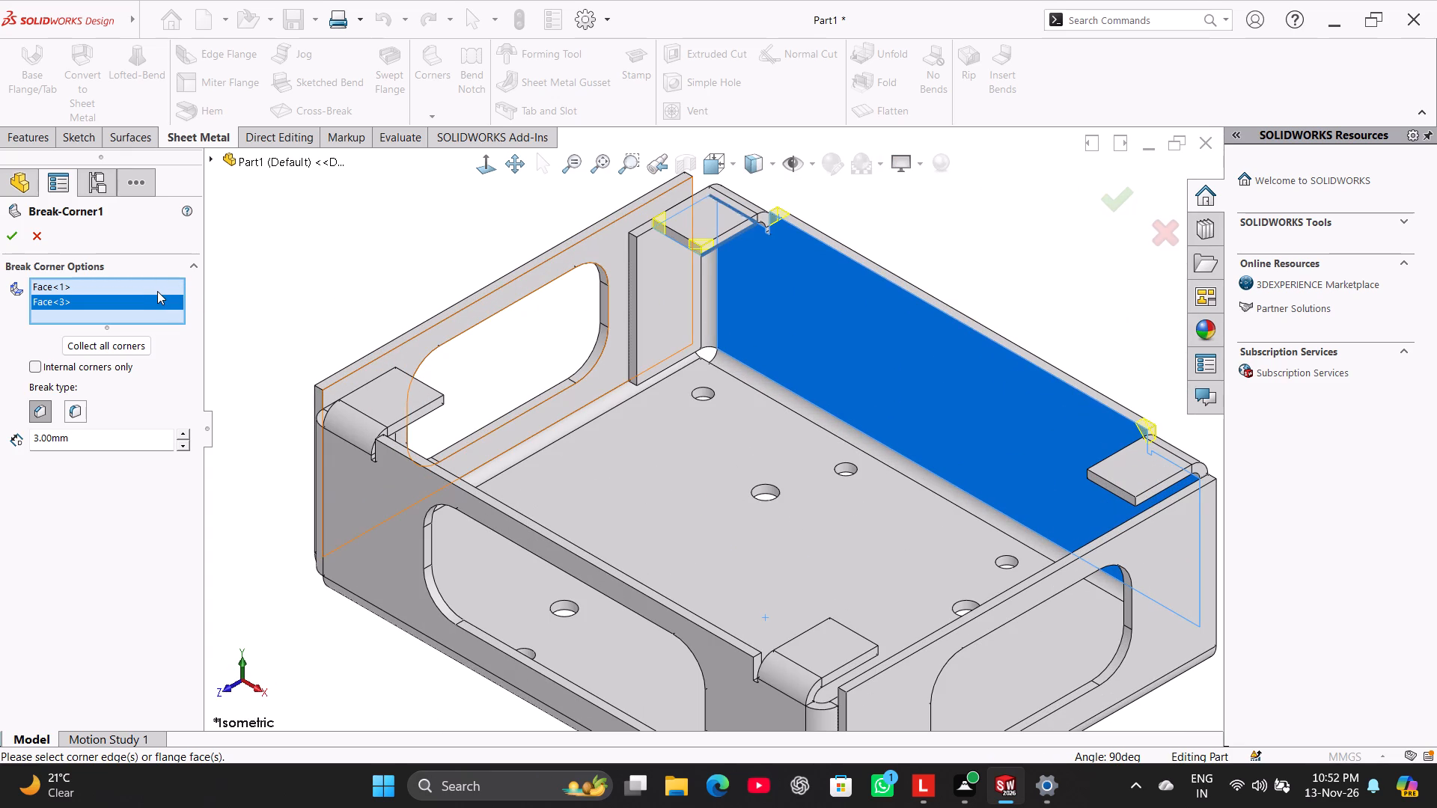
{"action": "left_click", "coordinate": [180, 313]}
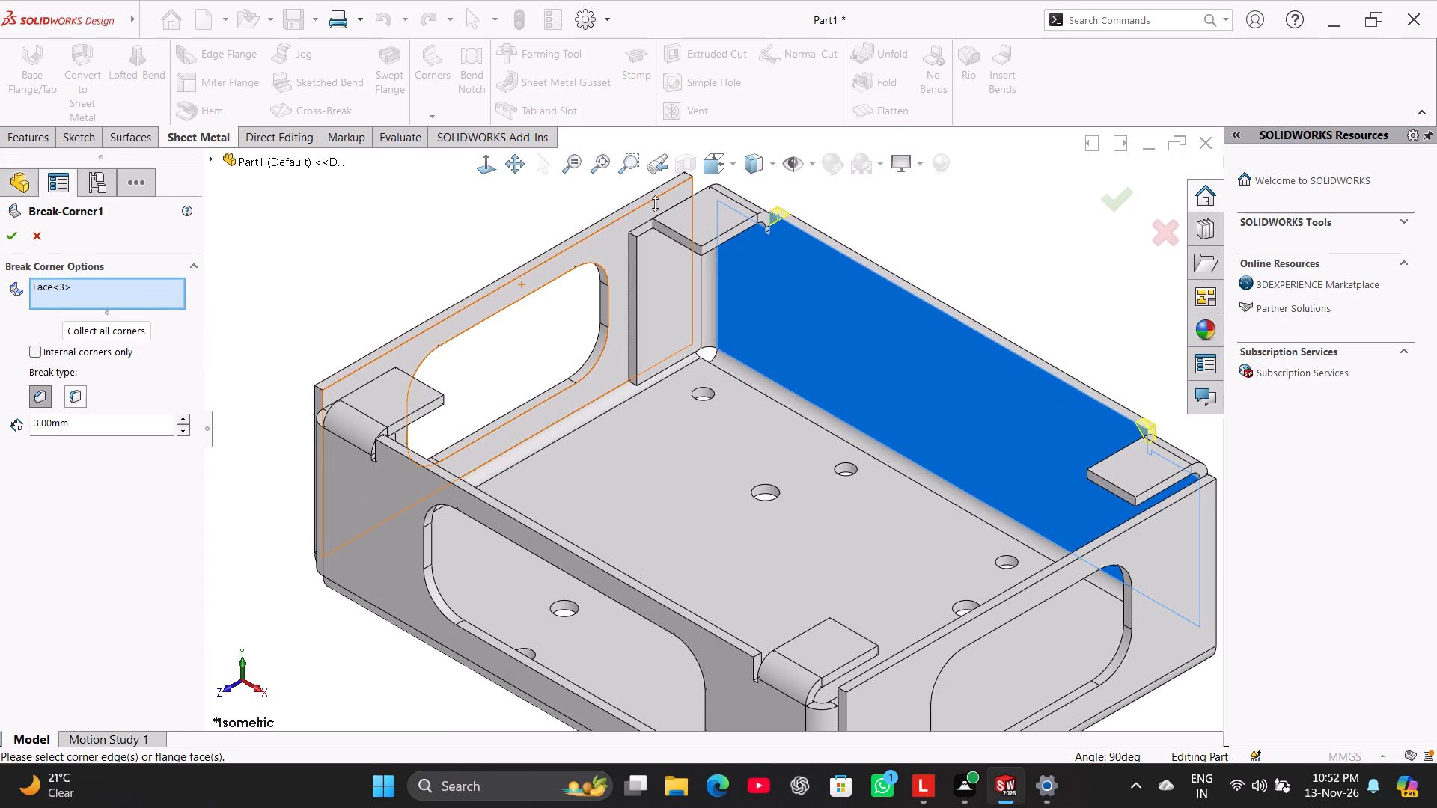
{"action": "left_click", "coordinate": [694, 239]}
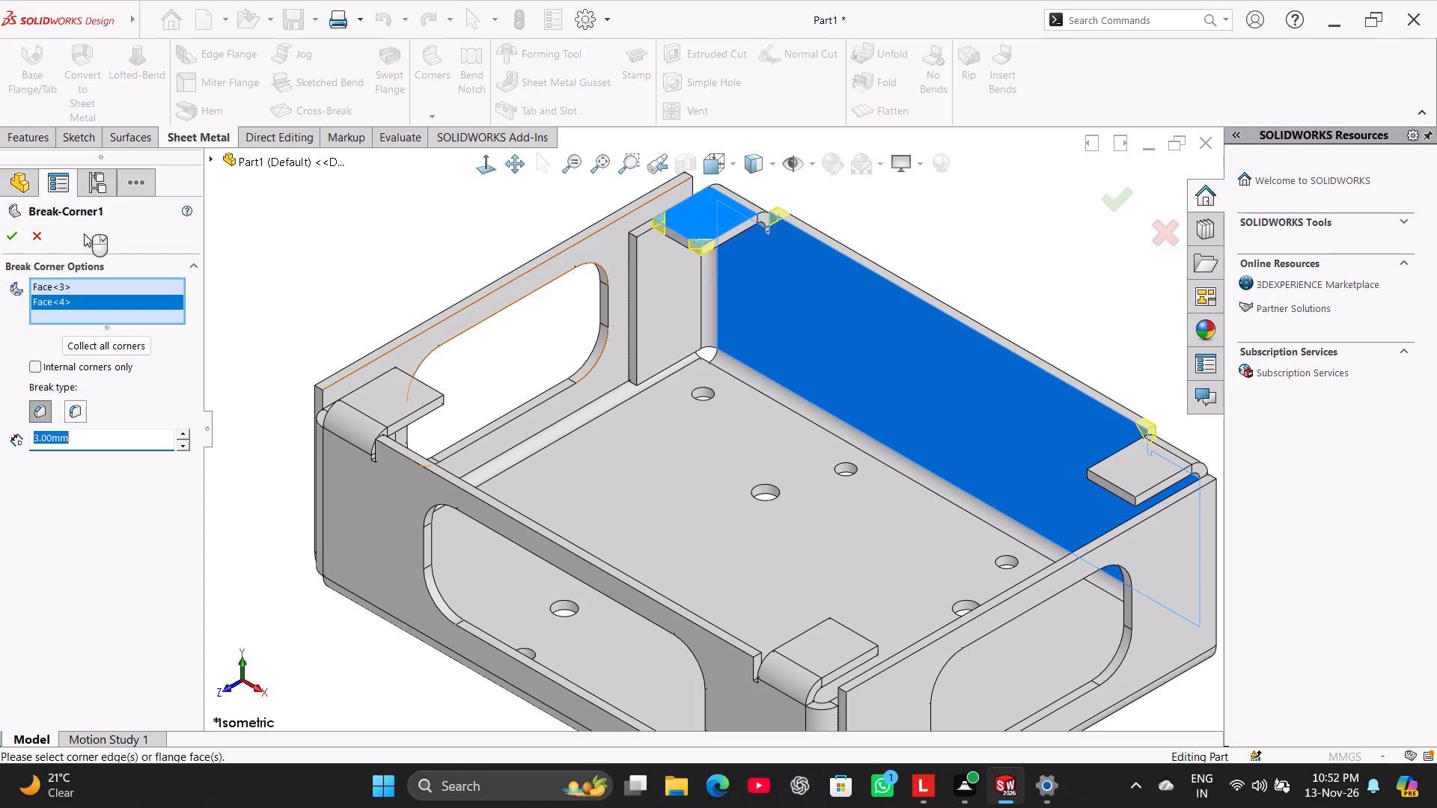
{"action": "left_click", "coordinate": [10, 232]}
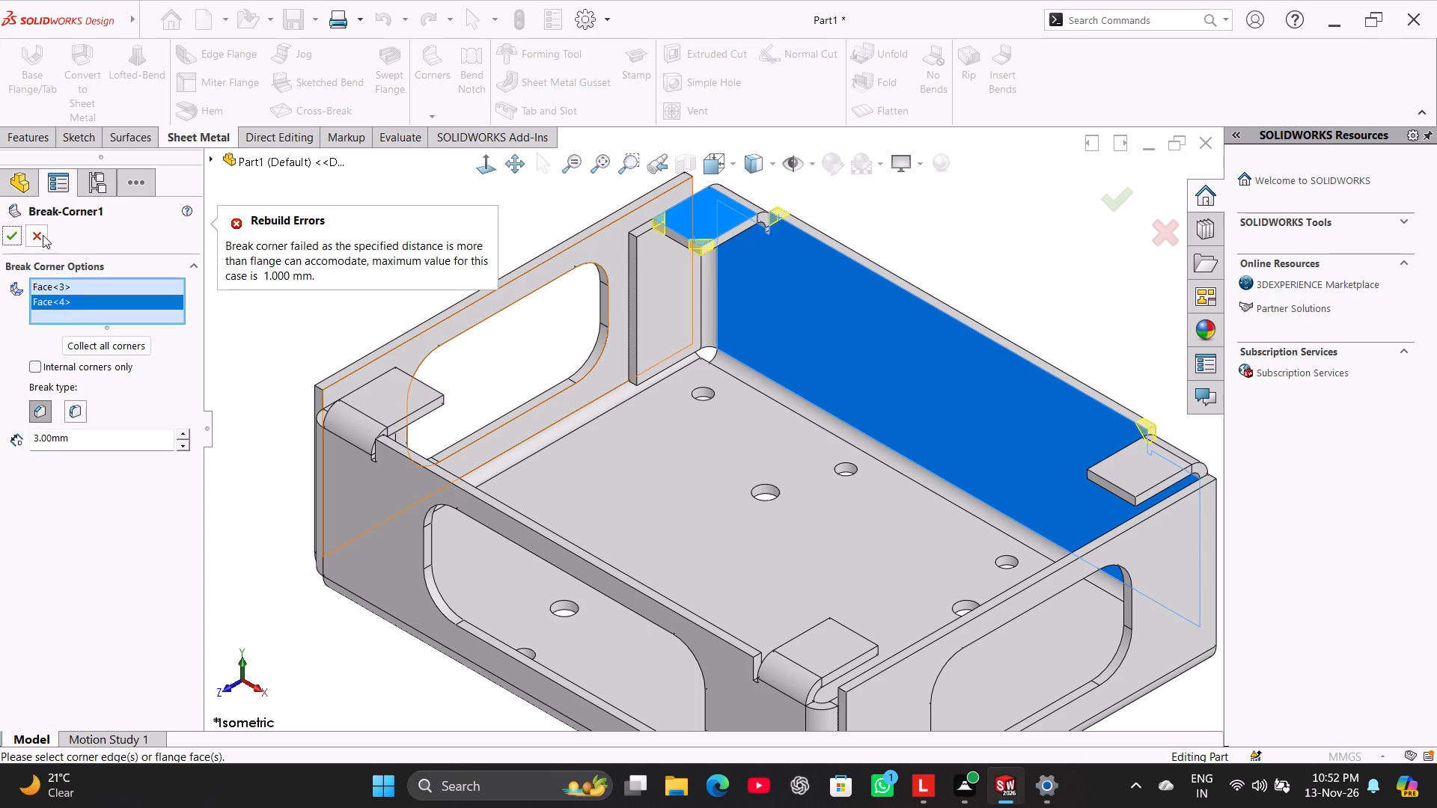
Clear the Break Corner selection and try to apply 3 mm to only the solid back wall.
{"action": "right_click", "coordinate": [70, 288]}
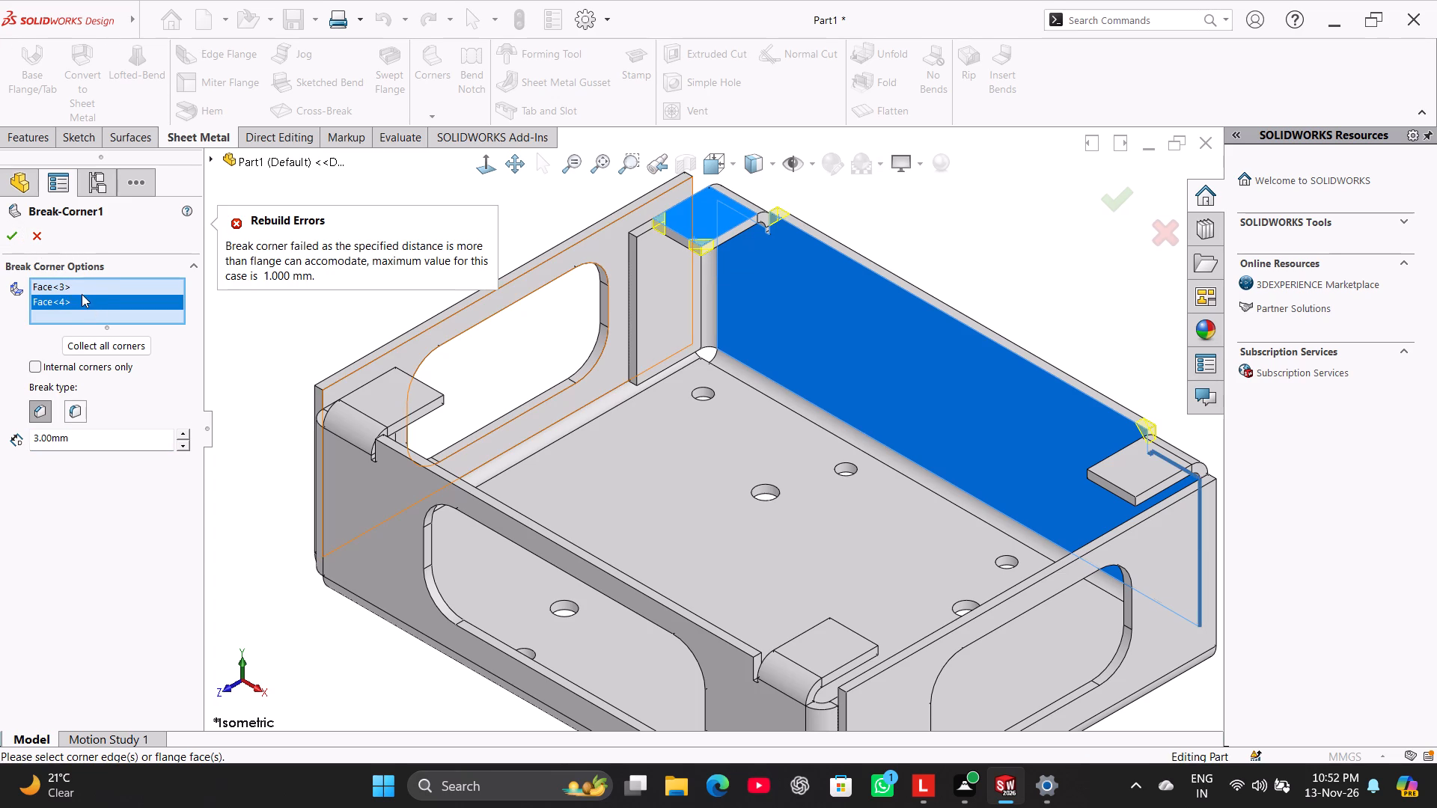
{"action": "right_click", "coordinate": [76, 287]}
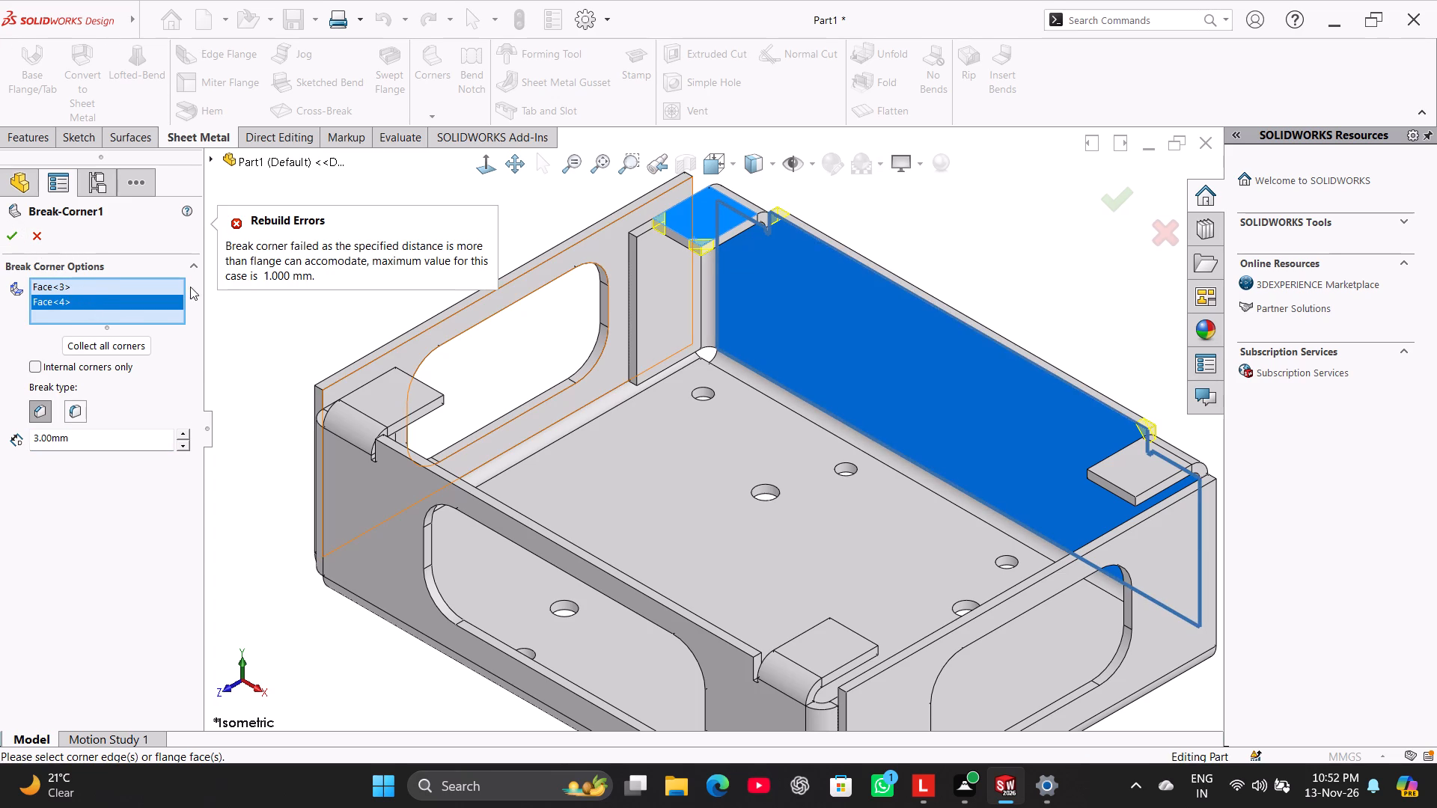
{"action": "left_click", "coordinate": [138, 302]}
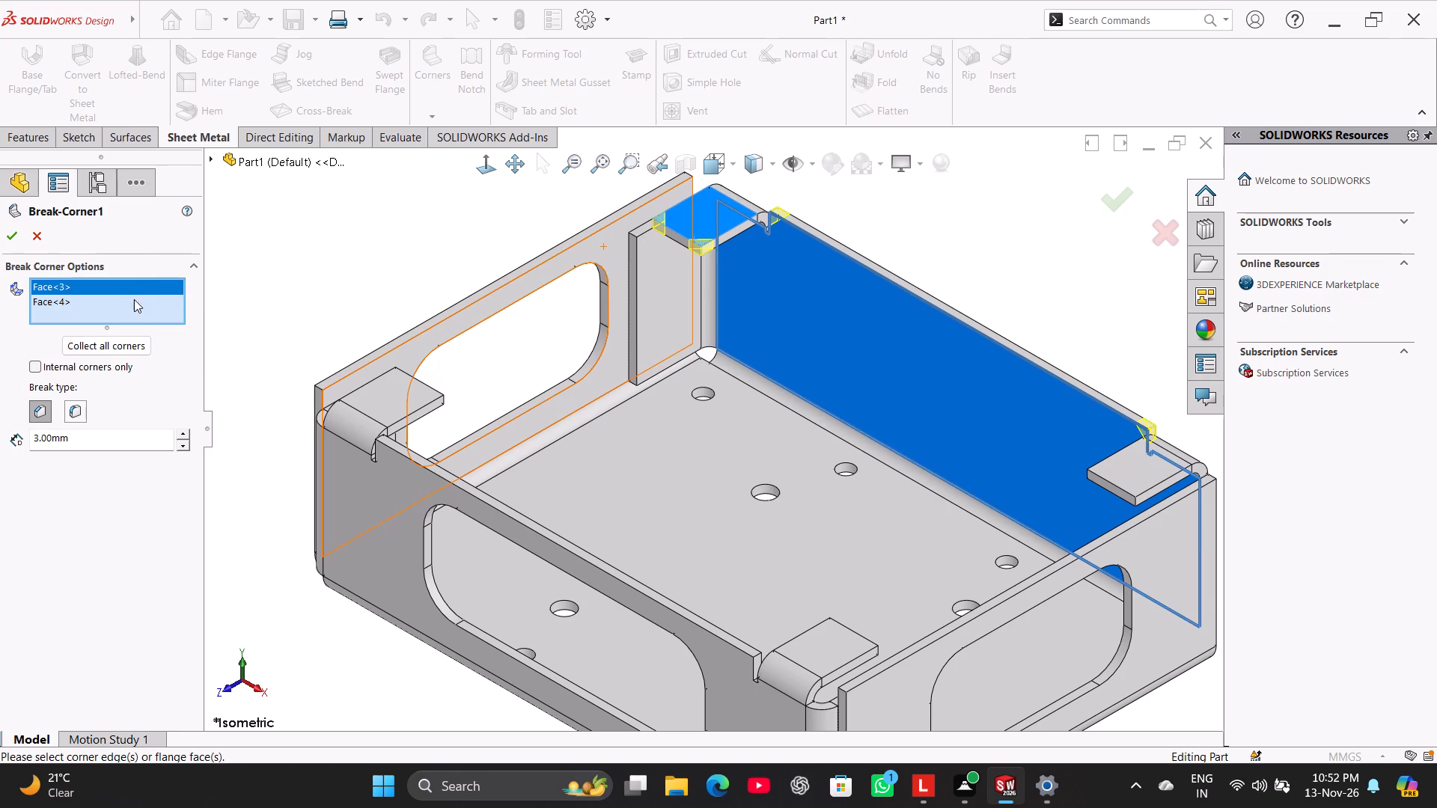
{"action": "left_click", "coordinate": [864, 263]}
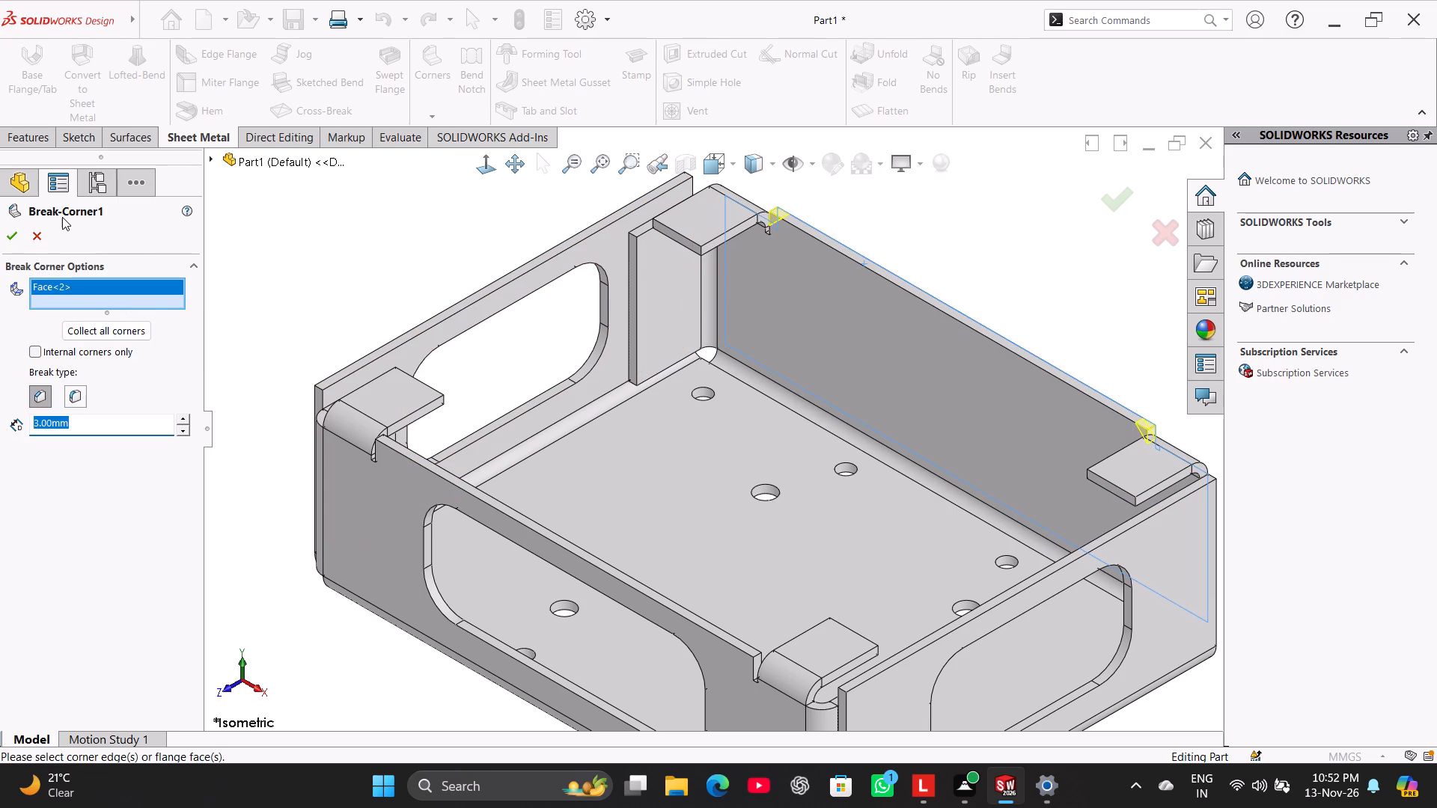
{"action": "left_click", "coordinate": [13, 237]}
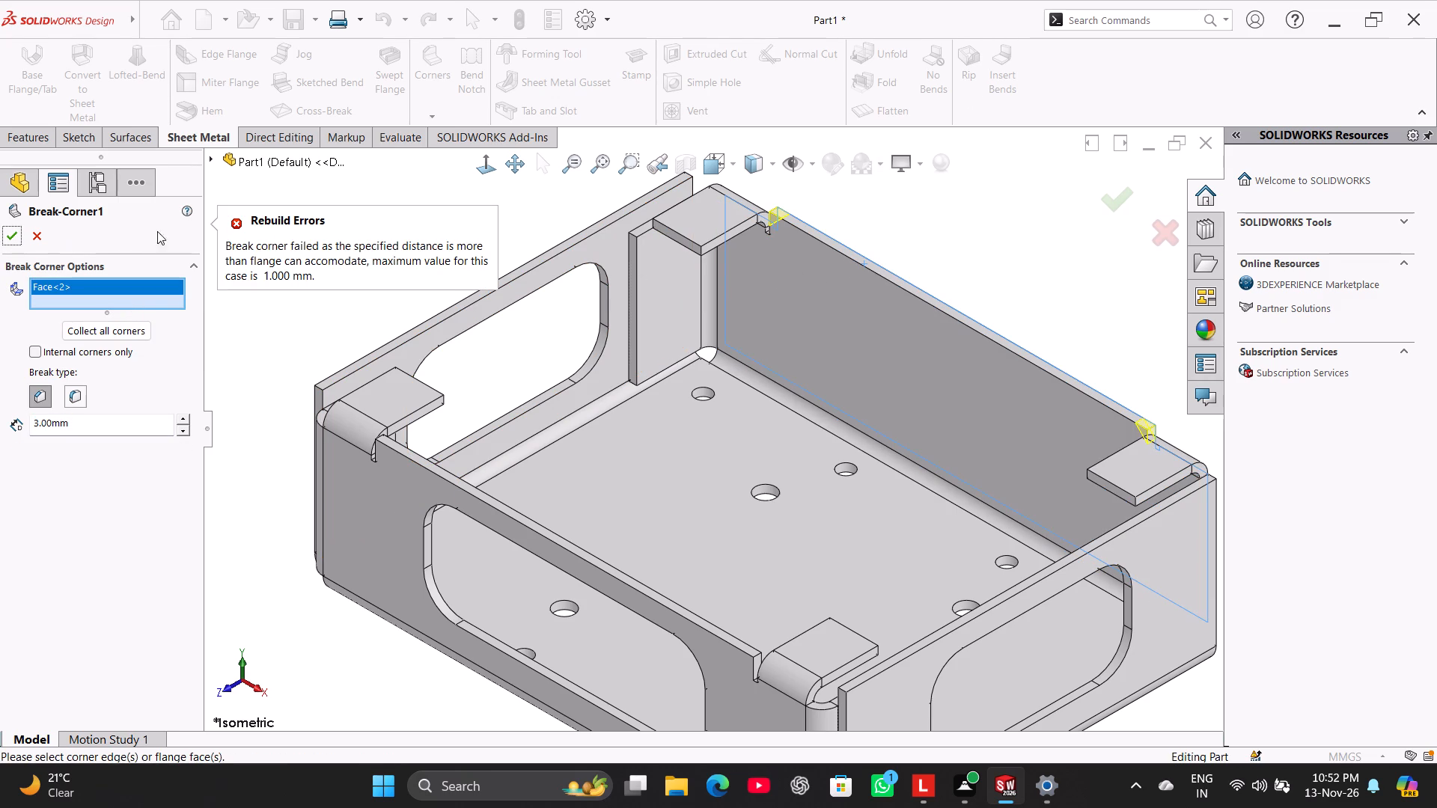
Clear the back wall from the Break Corner selection and collect all corners of the part.
{"action": "right_click", "coordinate": [70, 287]}
{"action": "left_click", "coordinate": [101, 299]}
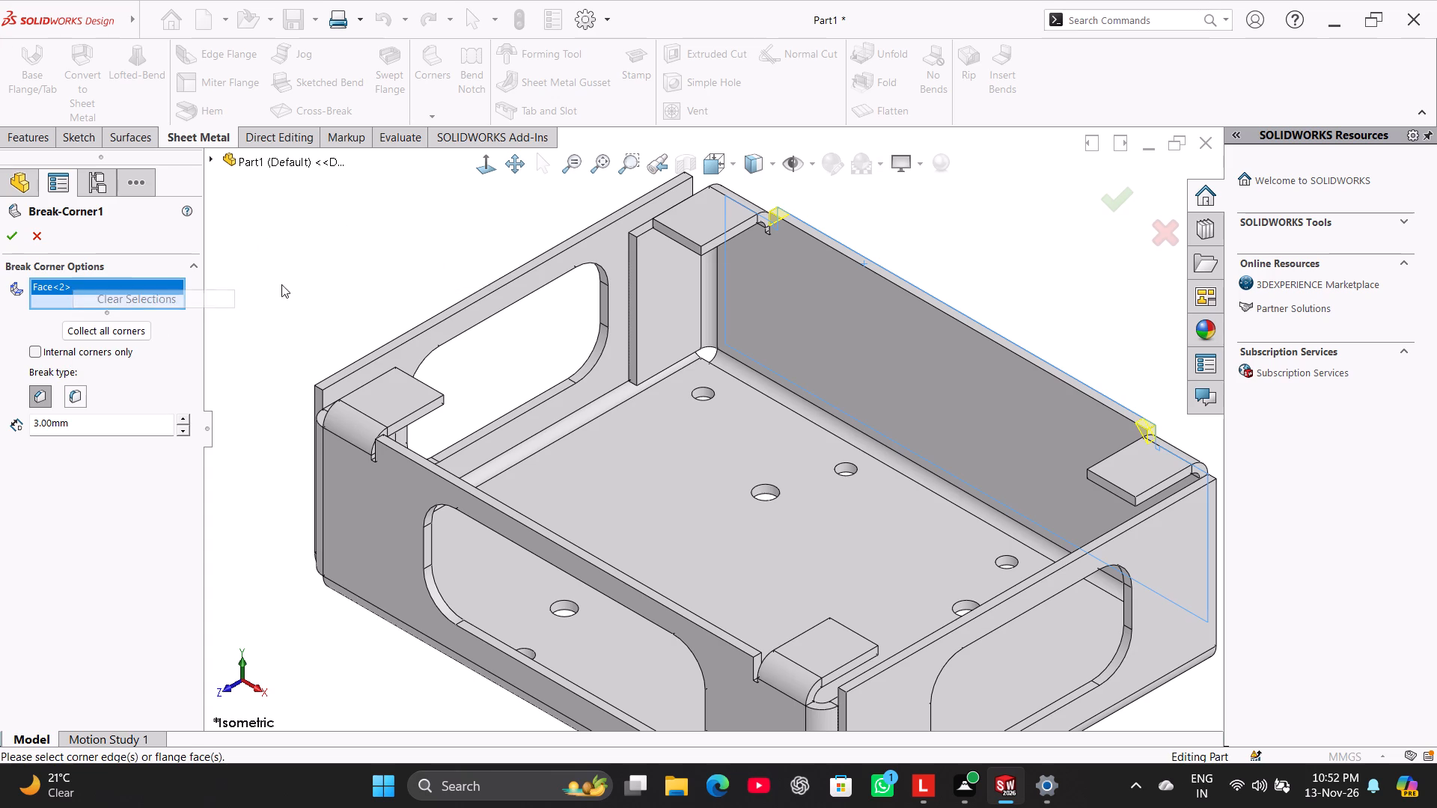
{"action": "left_click", "coordinate": [885, 269]}
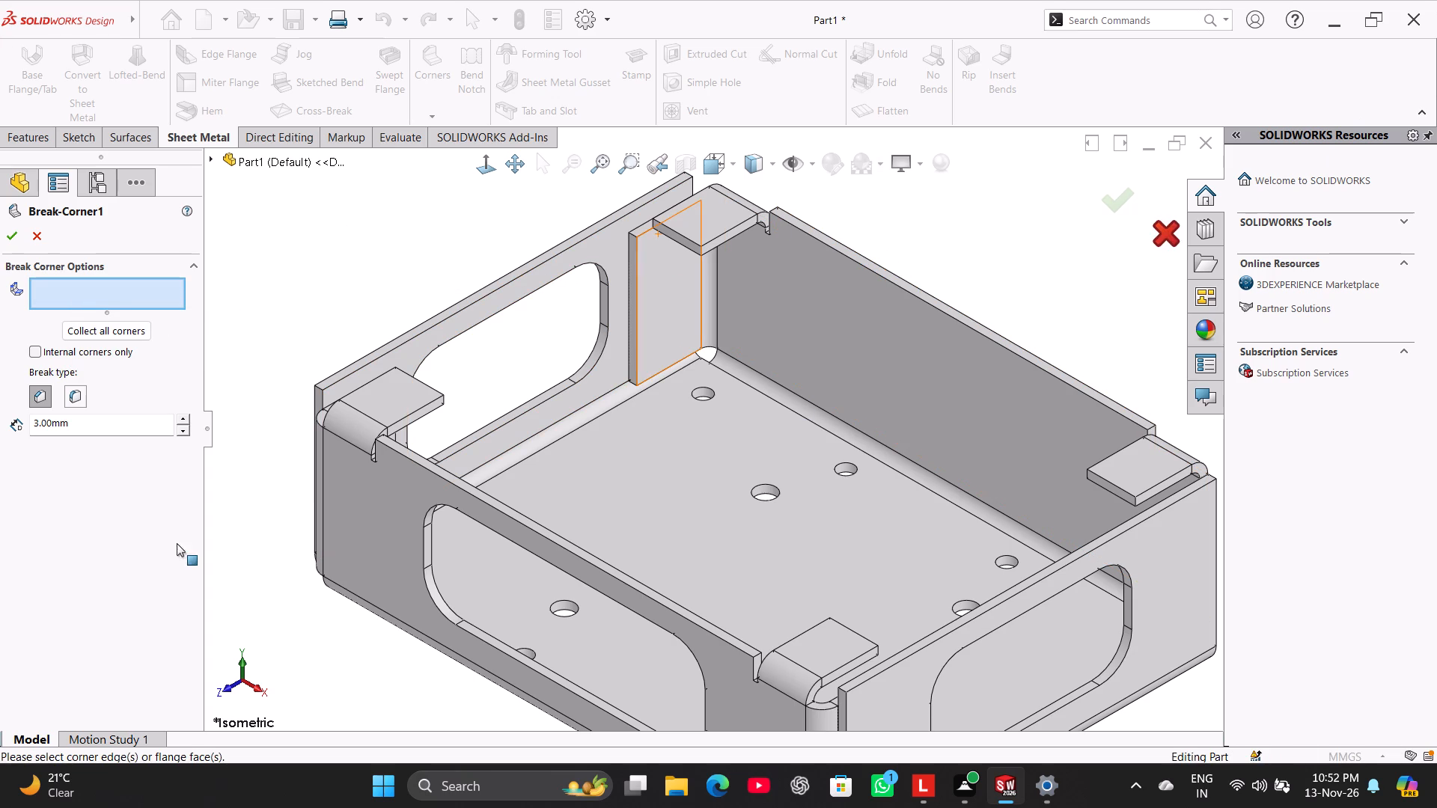
{"action": "left_click", "coordinate": [124, 332]}
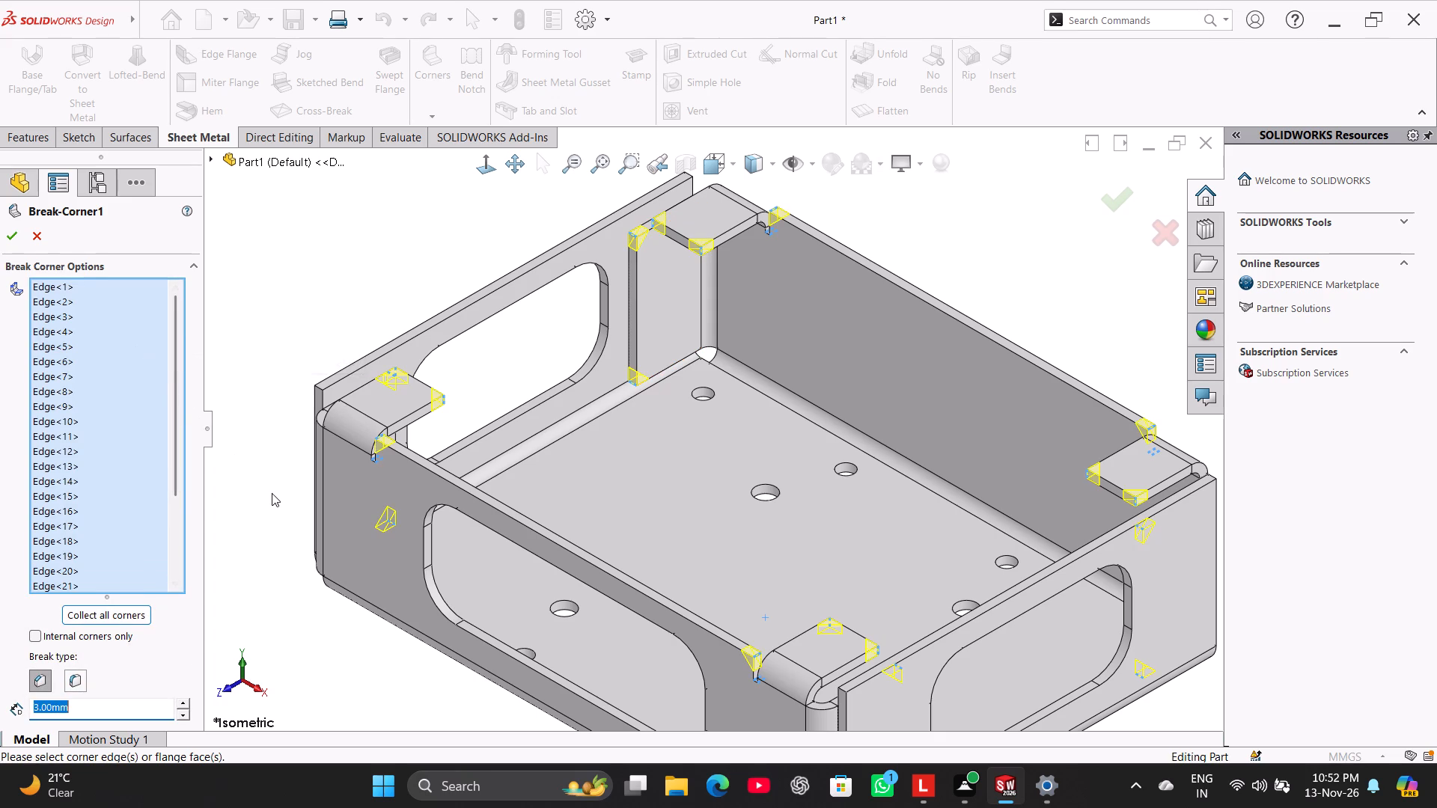
Examine the collected edges and their corner previews on the tabs and walls around the whole box.
{"action": "scroll", "coordinate": [272, 493], "scroll_direction": "up", "scroll_amount": 2}
{"action": "middle_click_drag", "start_coordinate": [275, 493], "coordinate": [358, 630]}
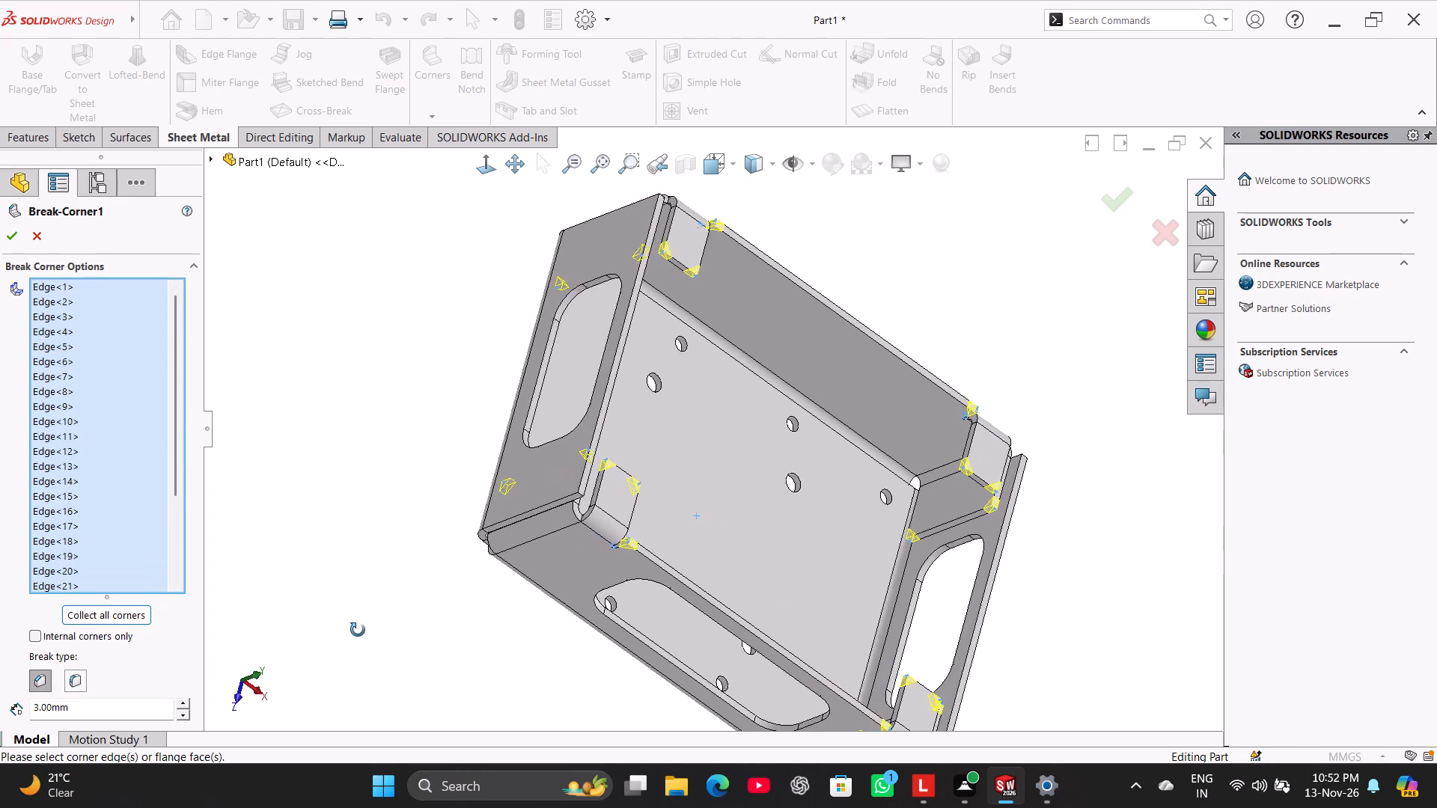
{"action": "middle_click_drag", "start_coordinate": [358, 630], "coordinate": [177, 549]}
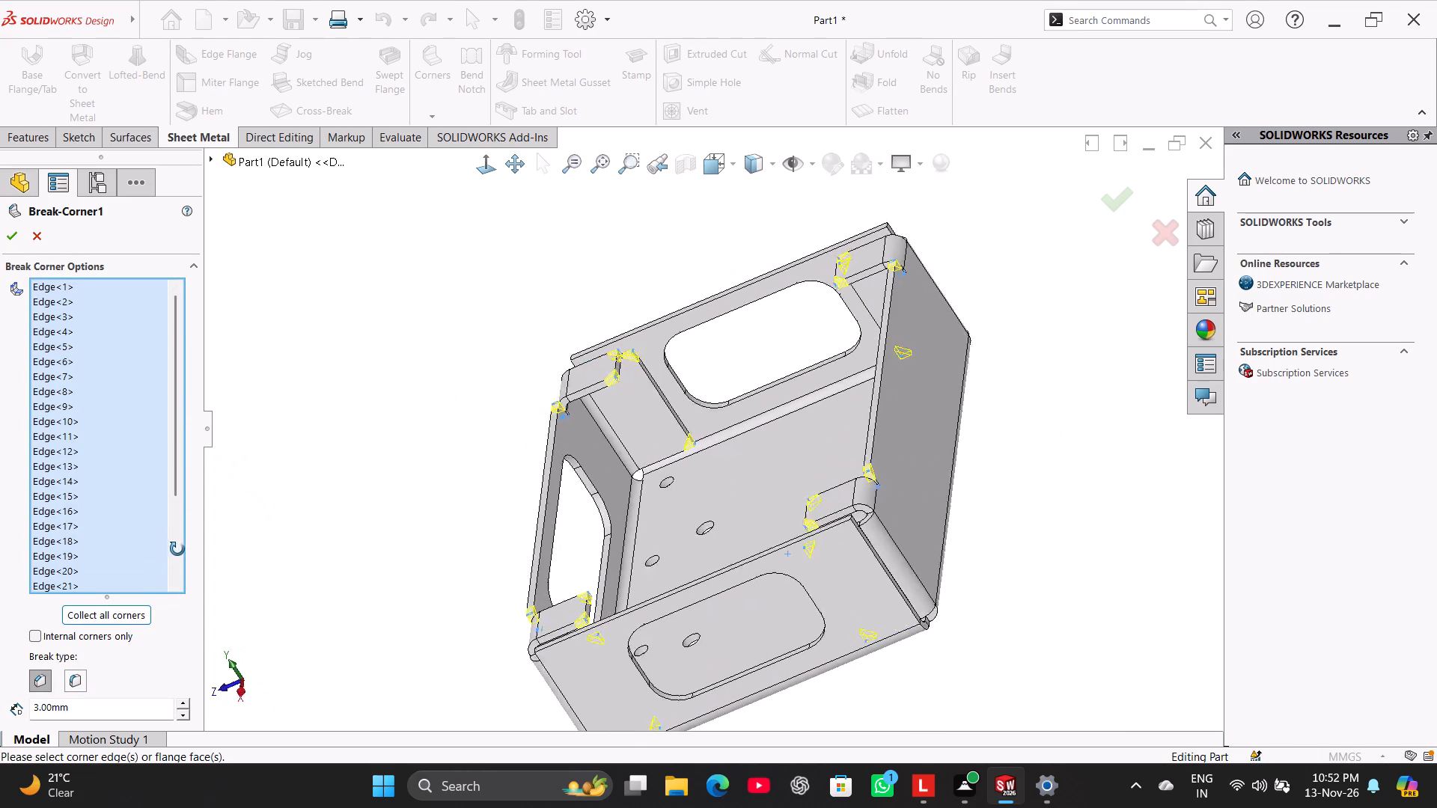
{"action": "middle_click_drag", "start_coordinate": [177, 549], "coordinate": [282, 626]}
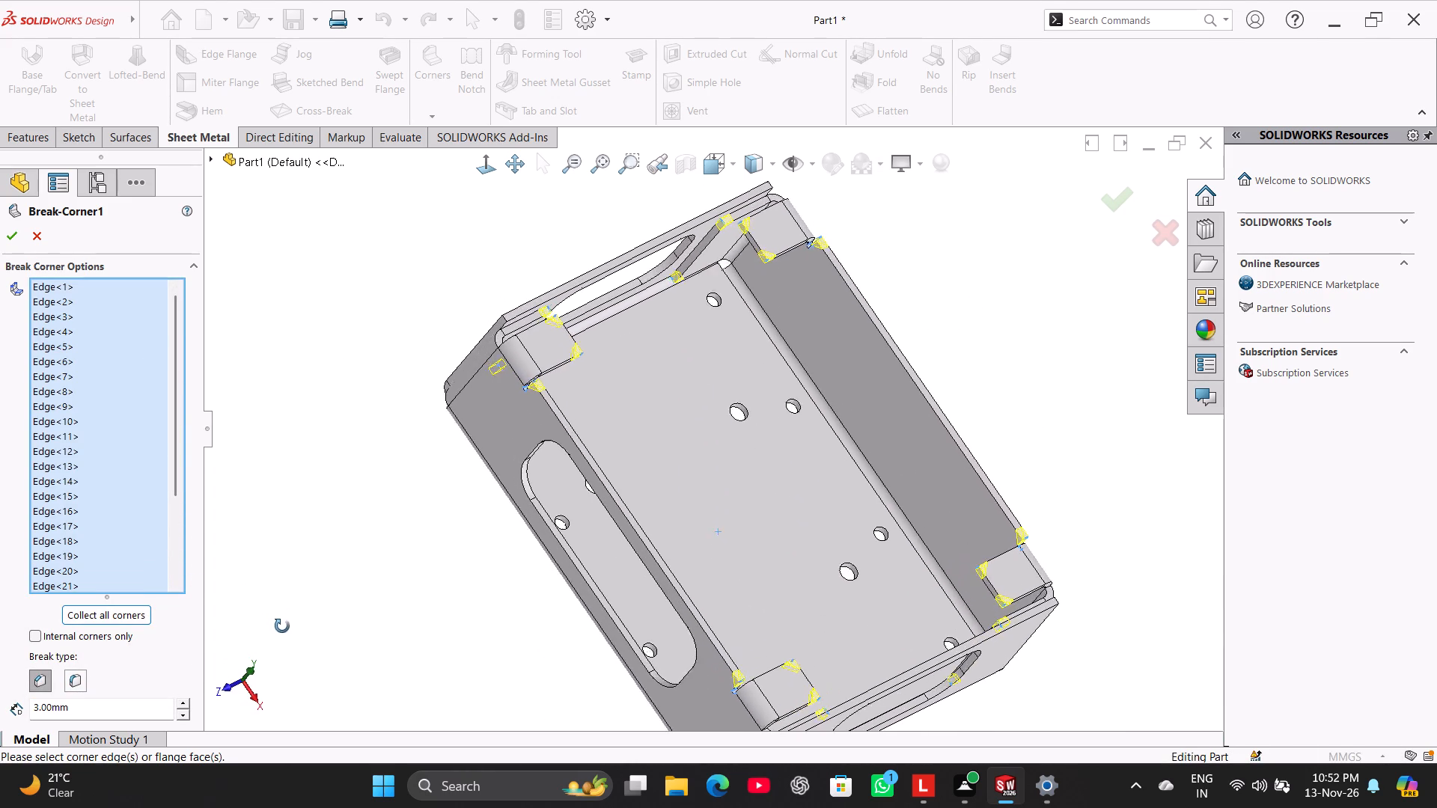
{"action": "middle_click_drag", "start_coordinate": [282, 626], "coordinate": [266, 622]}
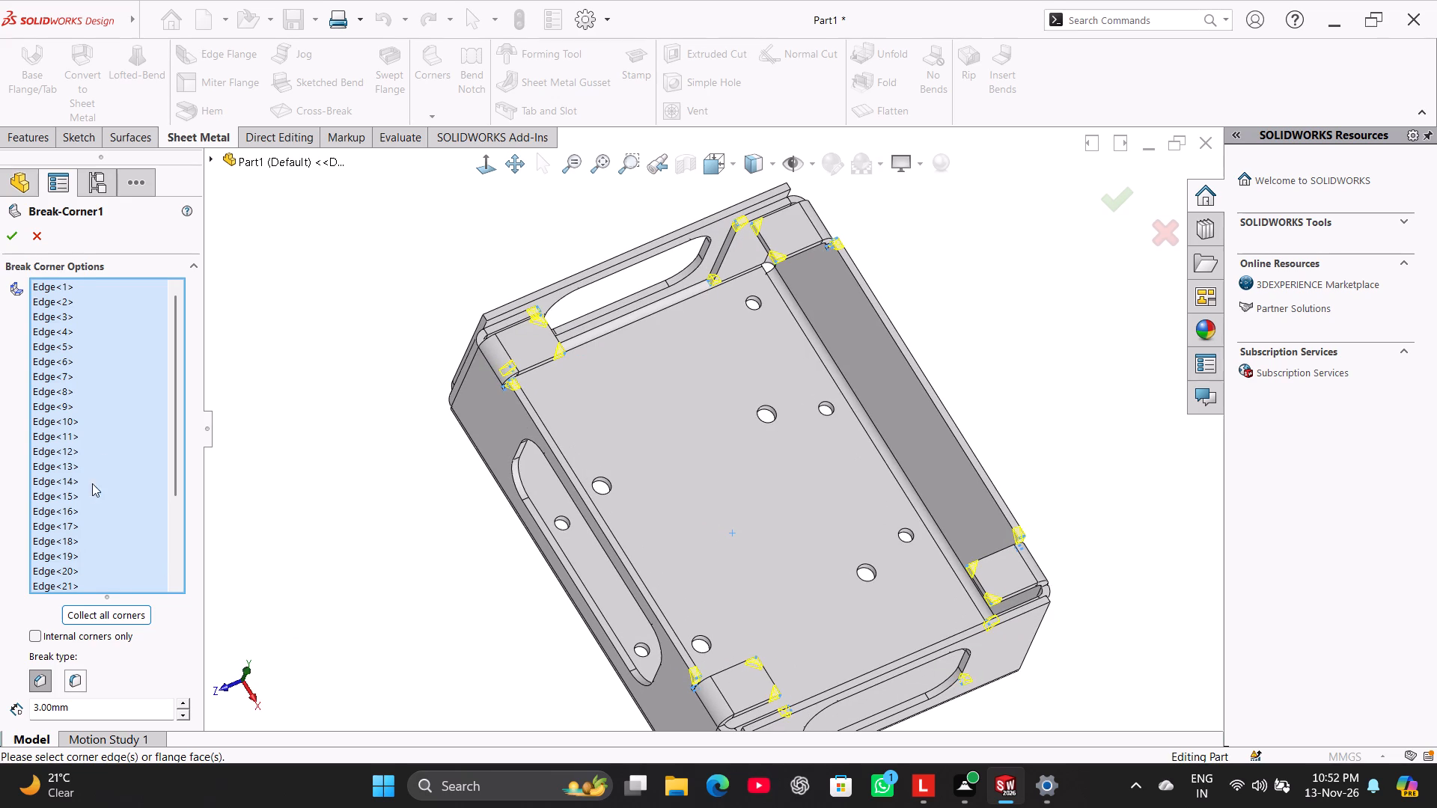
{"action": "scroll", "coordinate": [110, 444], "scroll_direction": "down", "scroll_amount": 10}
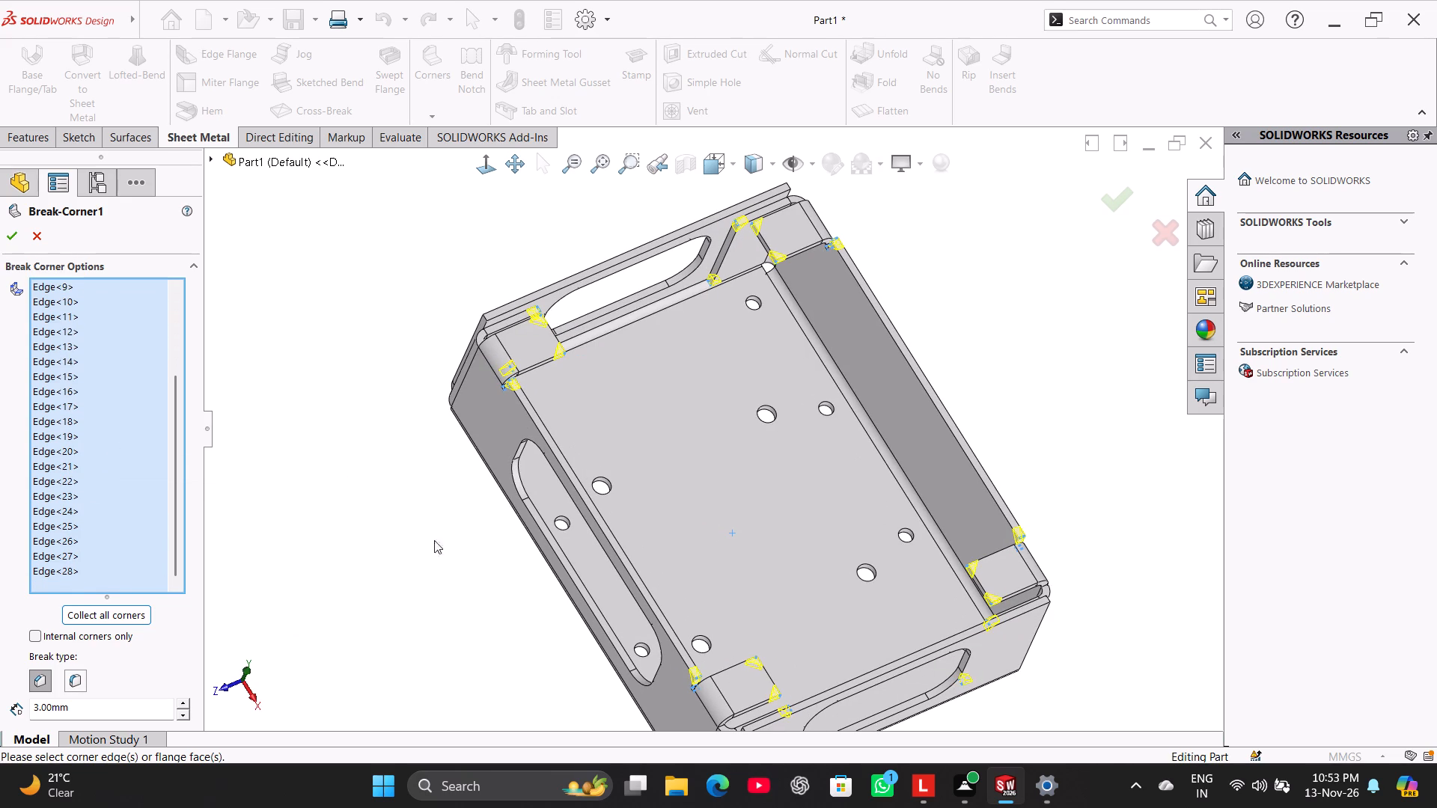
{"action": "middle_click_drag", "start_coordinate": [451, 569], "coordinate": [475, 551]}
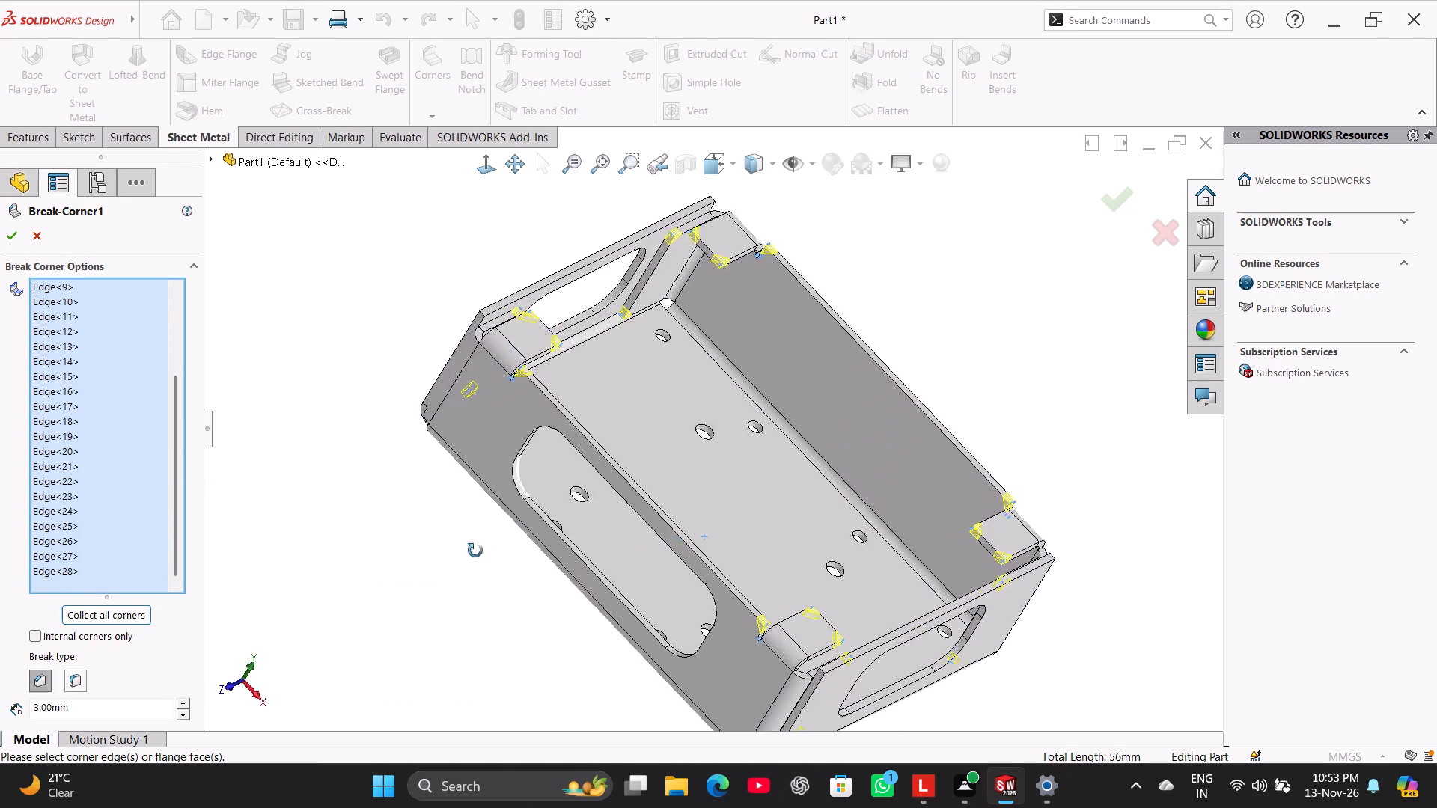
{"action": "middle_click_drag", "start_coordinate": [475, 551], "coordinate": [356, 426]}
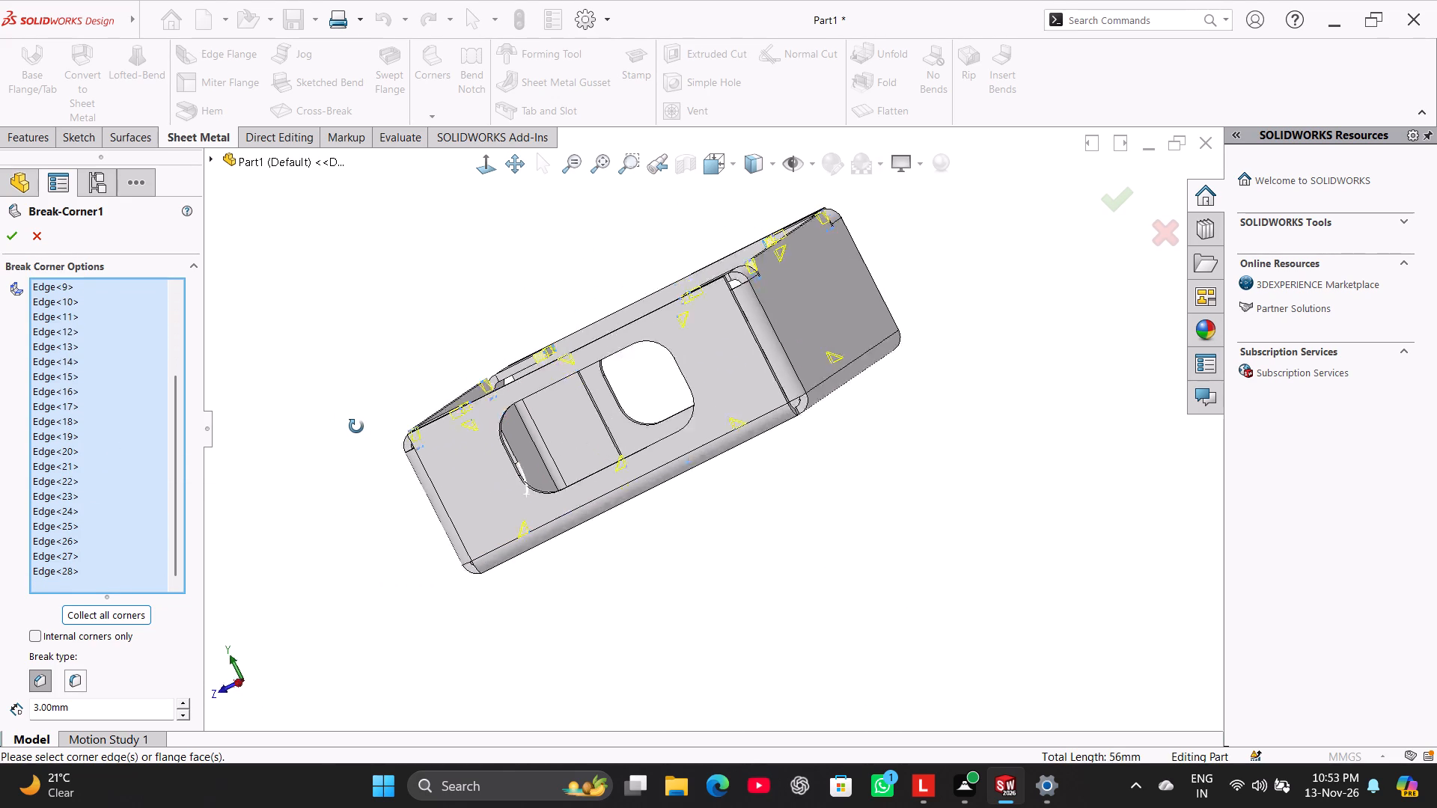
{"action": "middle_click_drag", "start_coordinate": [356, 426], "coordinate": [370, 620]}
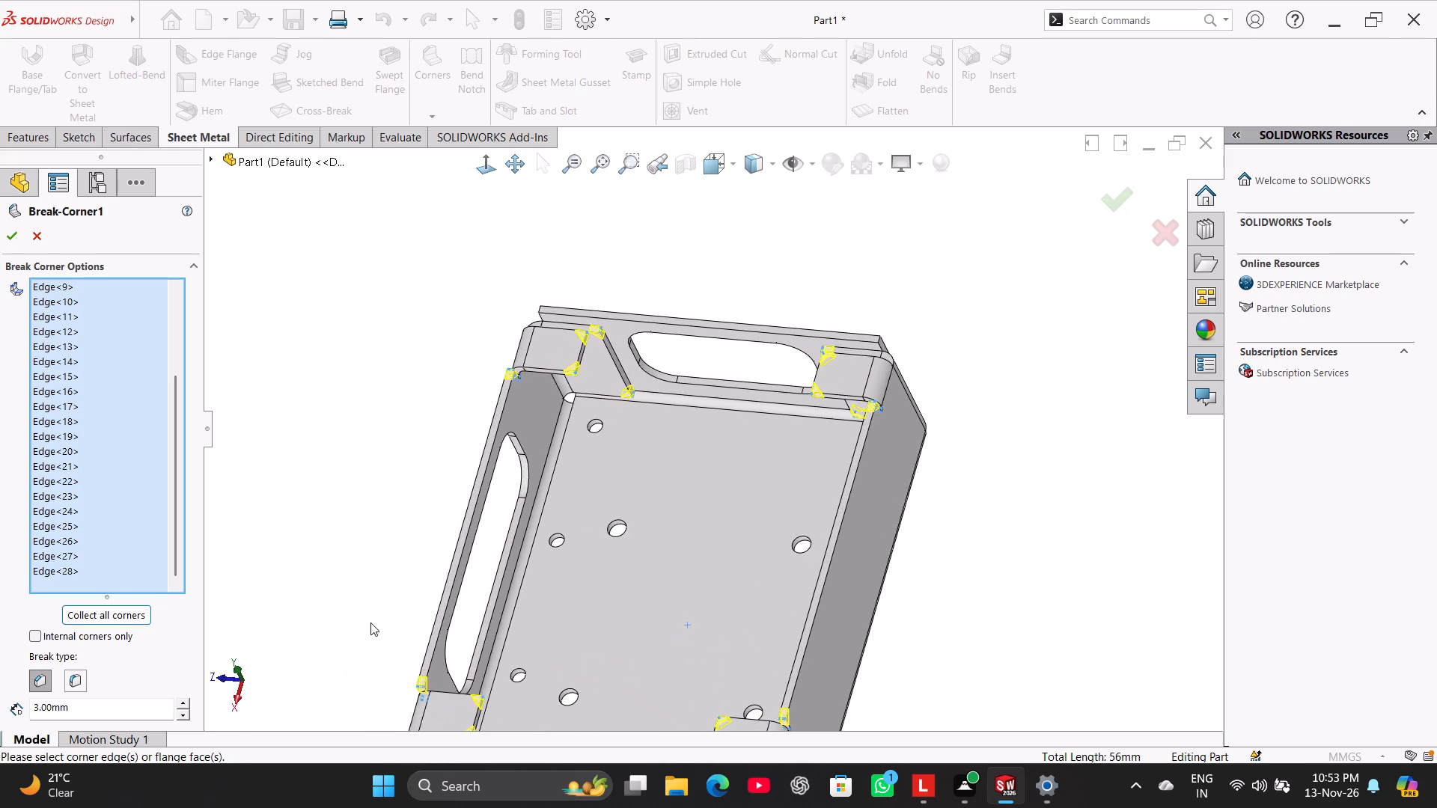
{"action": "scroll", "coordinate": [370, 627], "scroll_direction": "up", "scroll_amount": 2}
{"action": "middle_click_drag", "start_coordinate": [426, 558], "coordinate": [466, 515]}
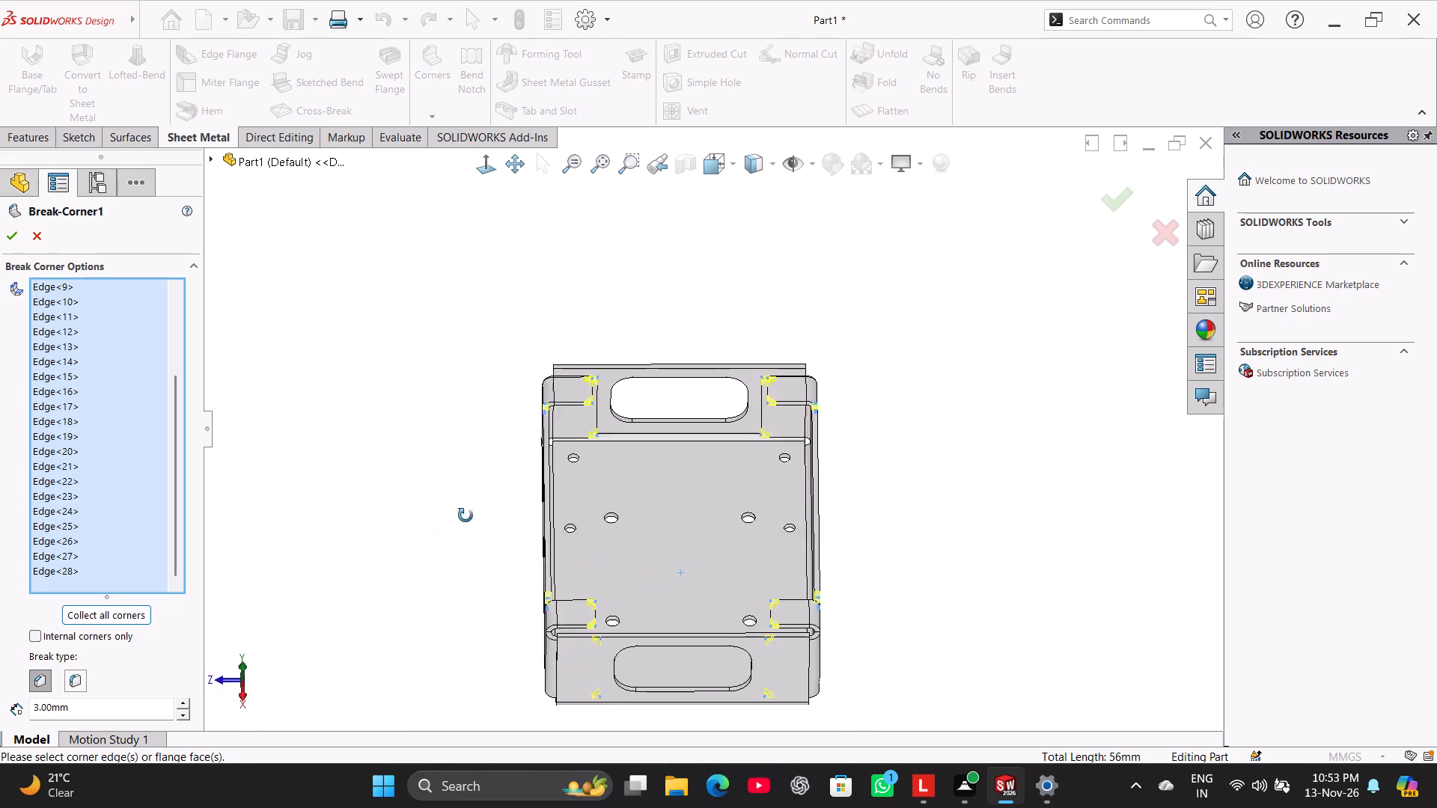
{"action": "middle_click_drag", "start_coordinate": [466, 515], "coordinate": [500, 529]}
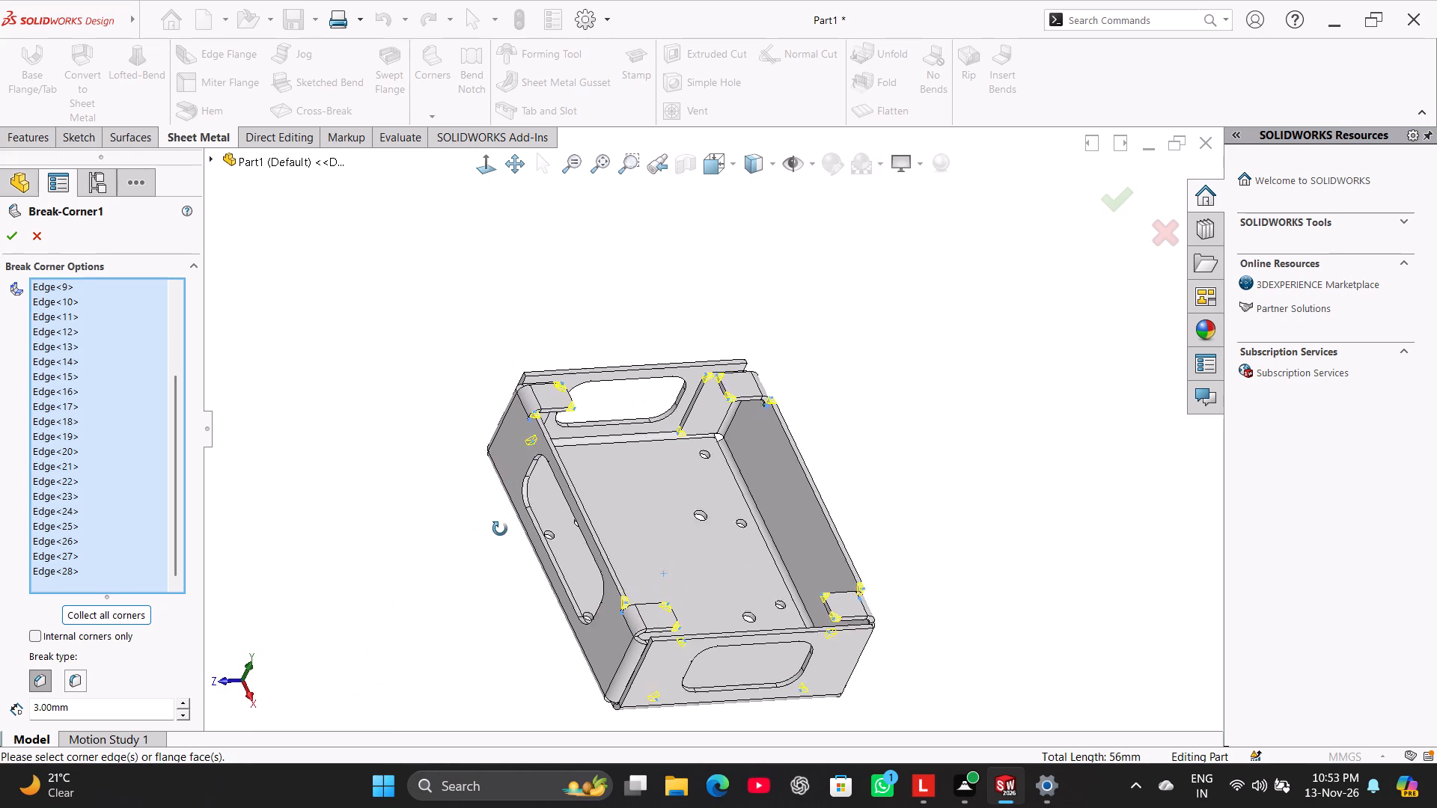
{"action": "middle_click_drag", "start_coordinate": [500, 529], "coordinate": [321, 476]}
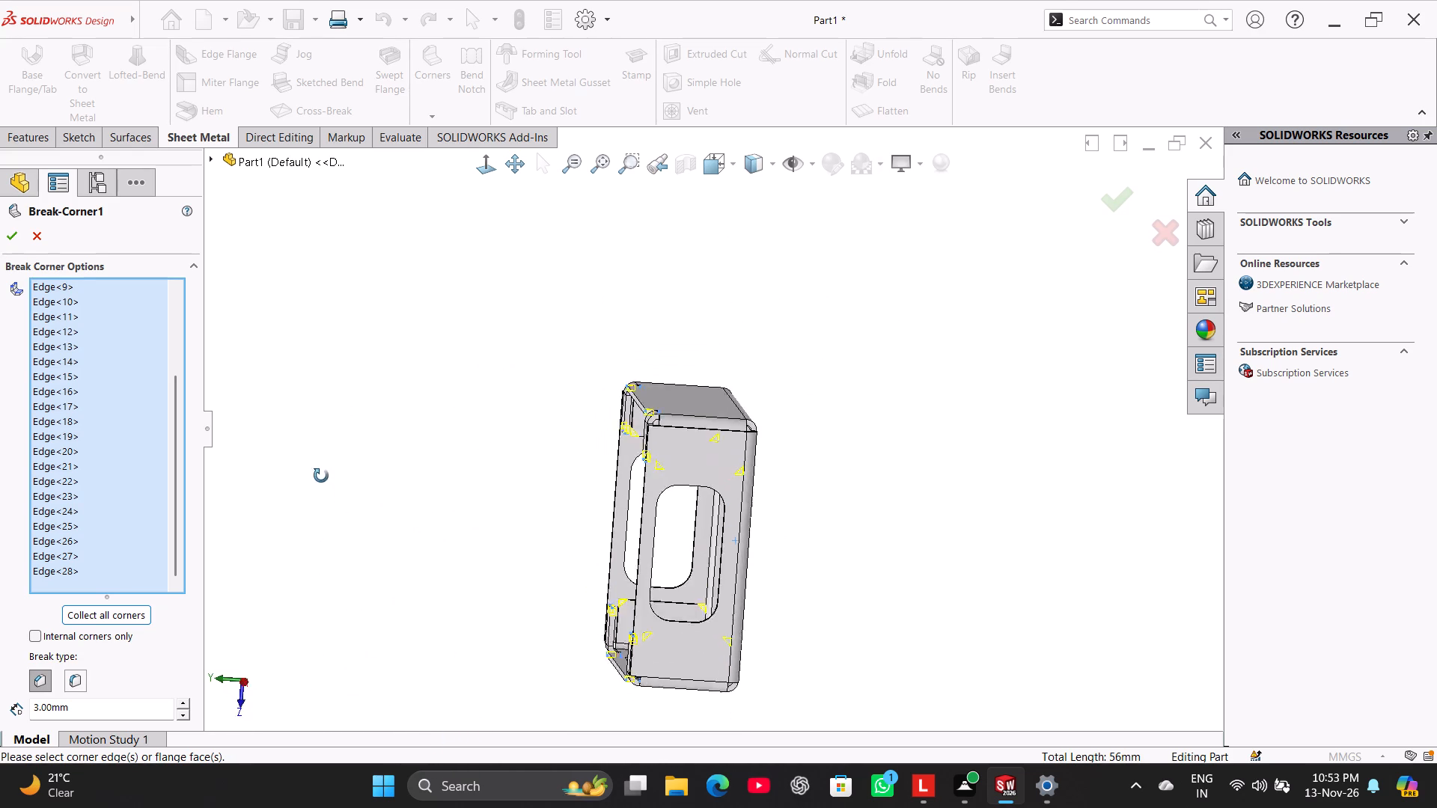
{"action": "middle_click_drag", "start_coordinate": [321, 476], "coordinate": [347, 463]}
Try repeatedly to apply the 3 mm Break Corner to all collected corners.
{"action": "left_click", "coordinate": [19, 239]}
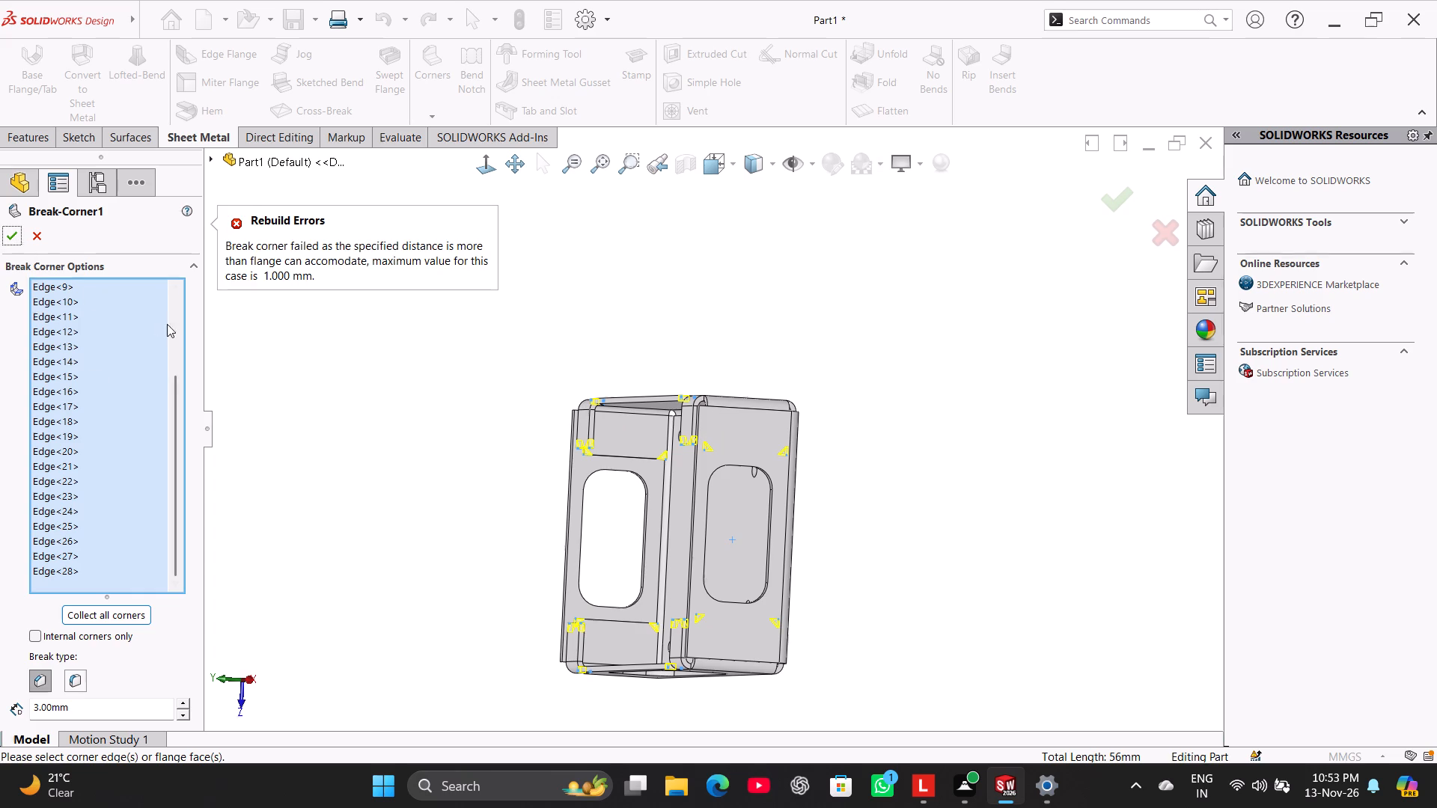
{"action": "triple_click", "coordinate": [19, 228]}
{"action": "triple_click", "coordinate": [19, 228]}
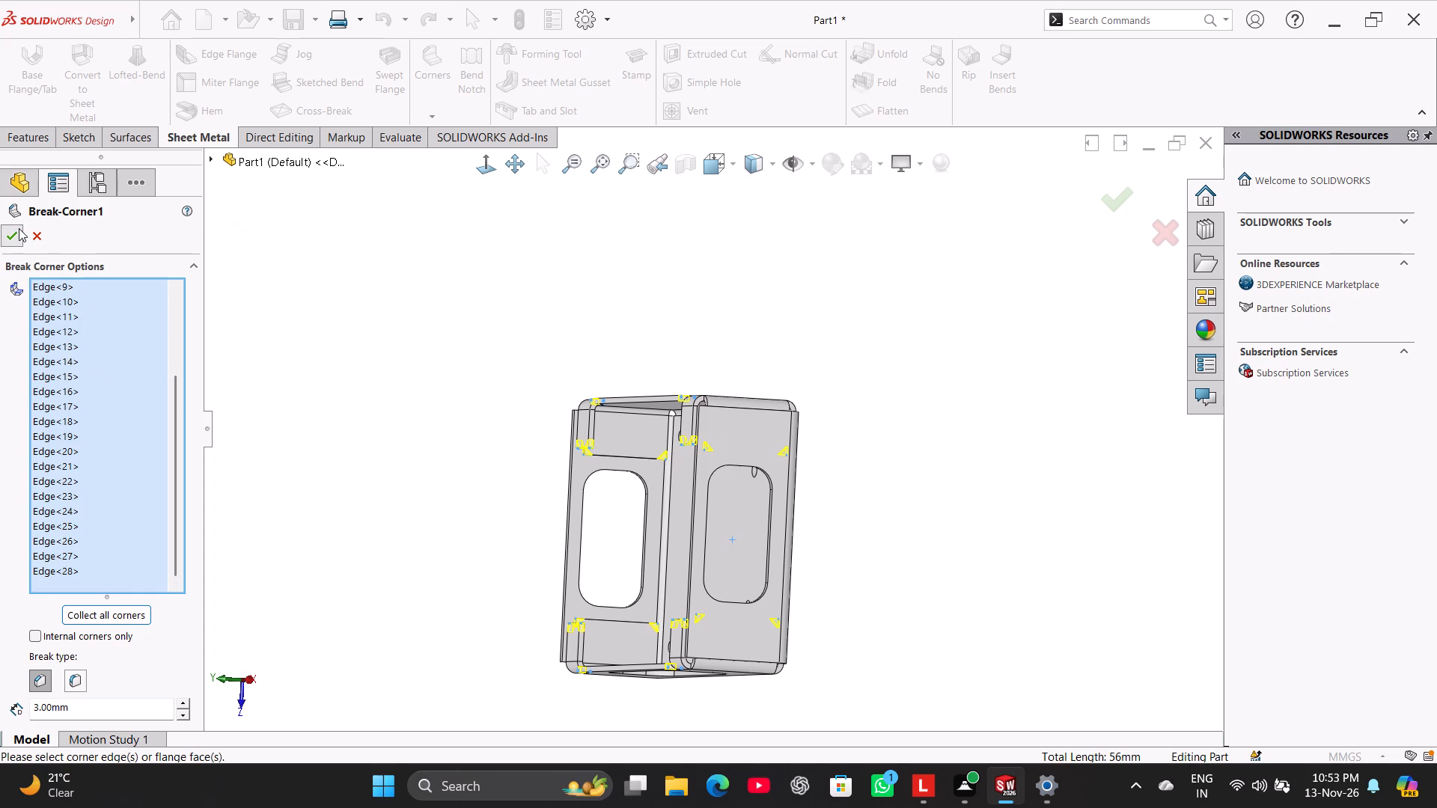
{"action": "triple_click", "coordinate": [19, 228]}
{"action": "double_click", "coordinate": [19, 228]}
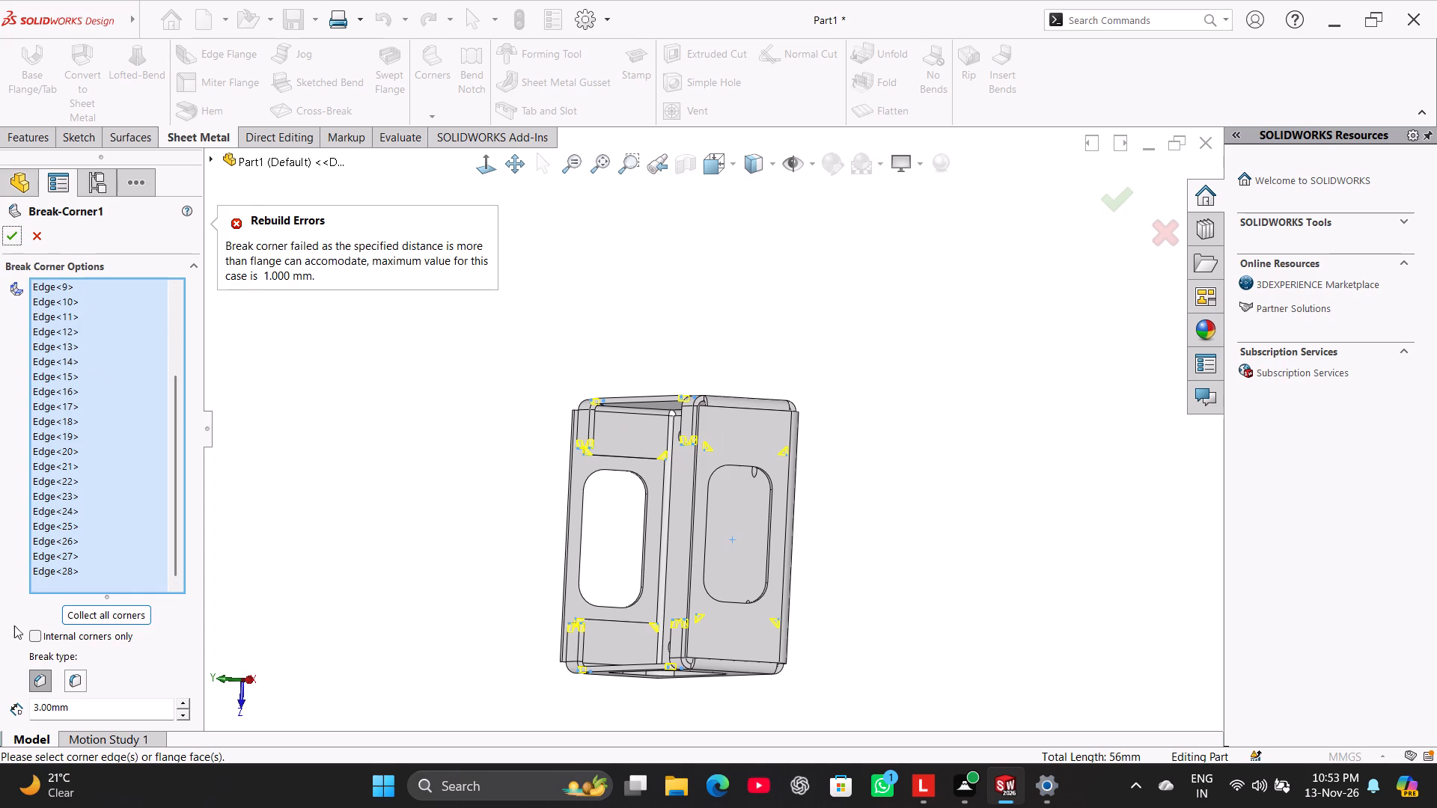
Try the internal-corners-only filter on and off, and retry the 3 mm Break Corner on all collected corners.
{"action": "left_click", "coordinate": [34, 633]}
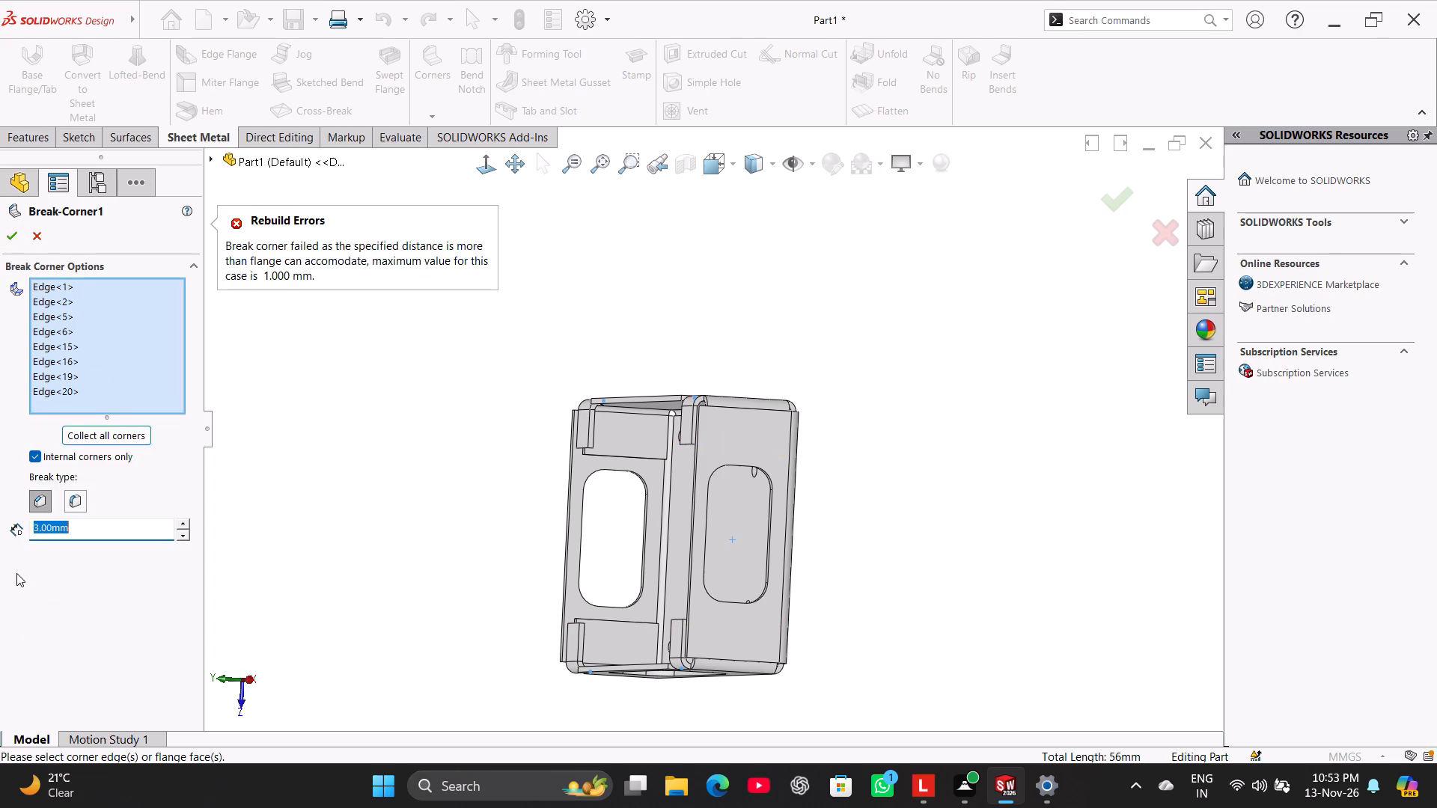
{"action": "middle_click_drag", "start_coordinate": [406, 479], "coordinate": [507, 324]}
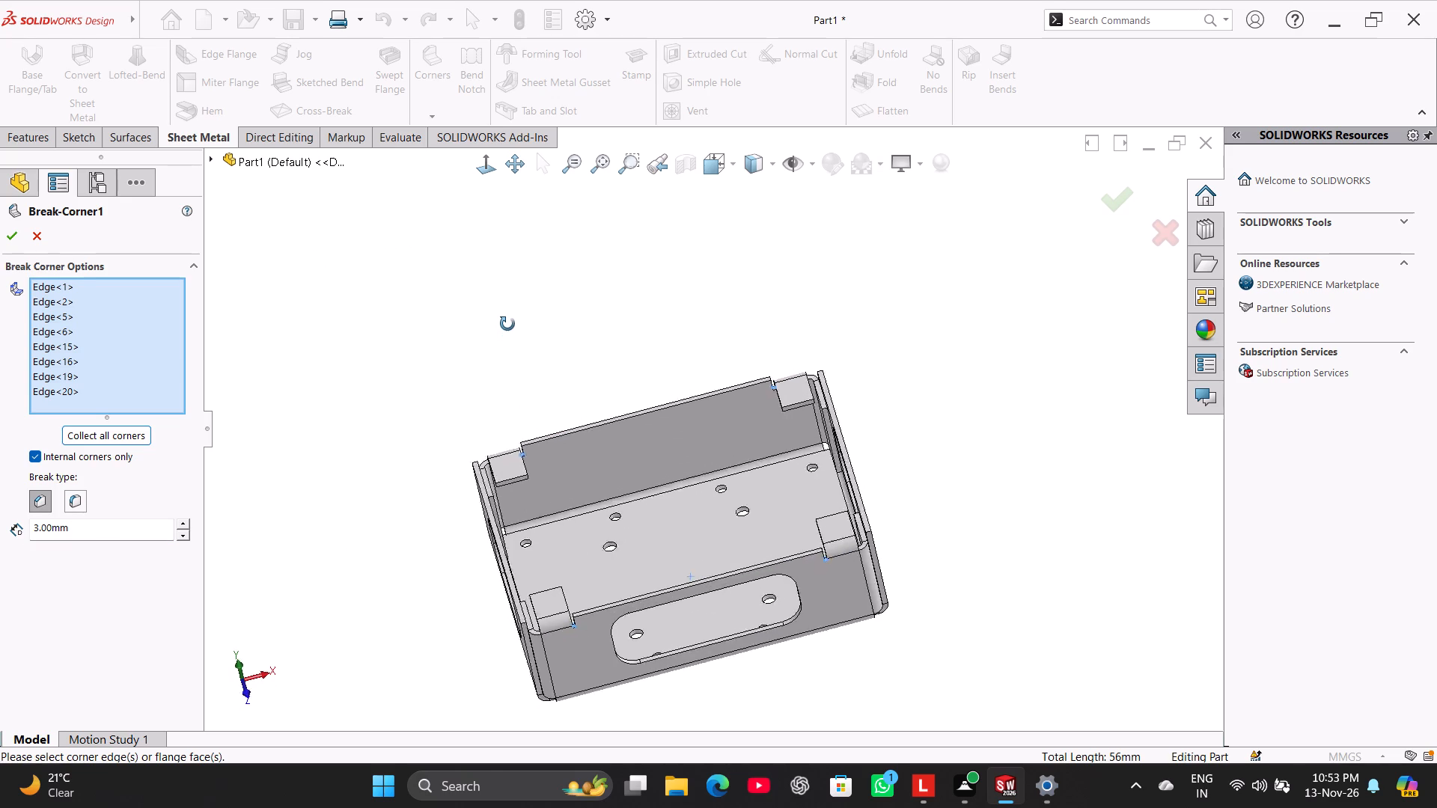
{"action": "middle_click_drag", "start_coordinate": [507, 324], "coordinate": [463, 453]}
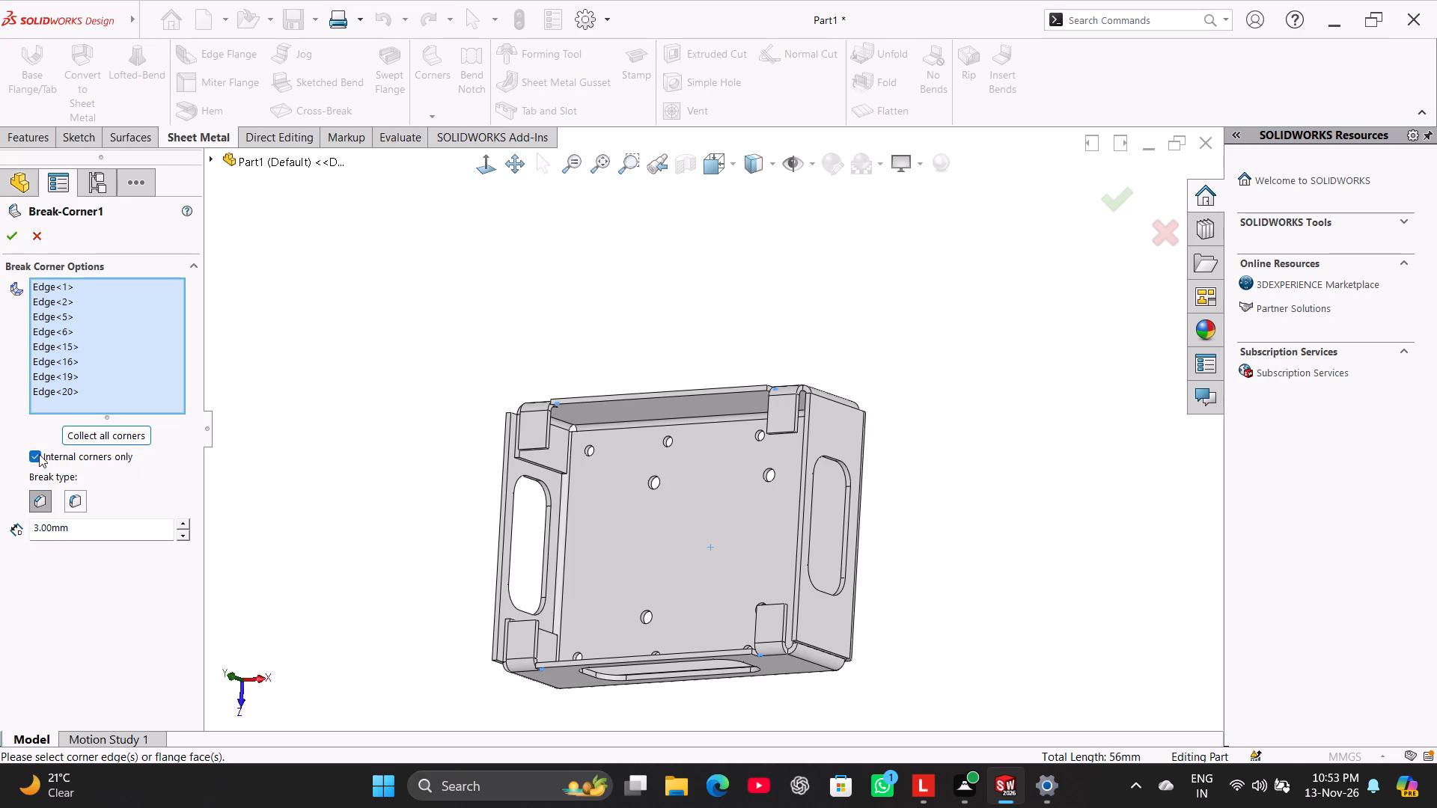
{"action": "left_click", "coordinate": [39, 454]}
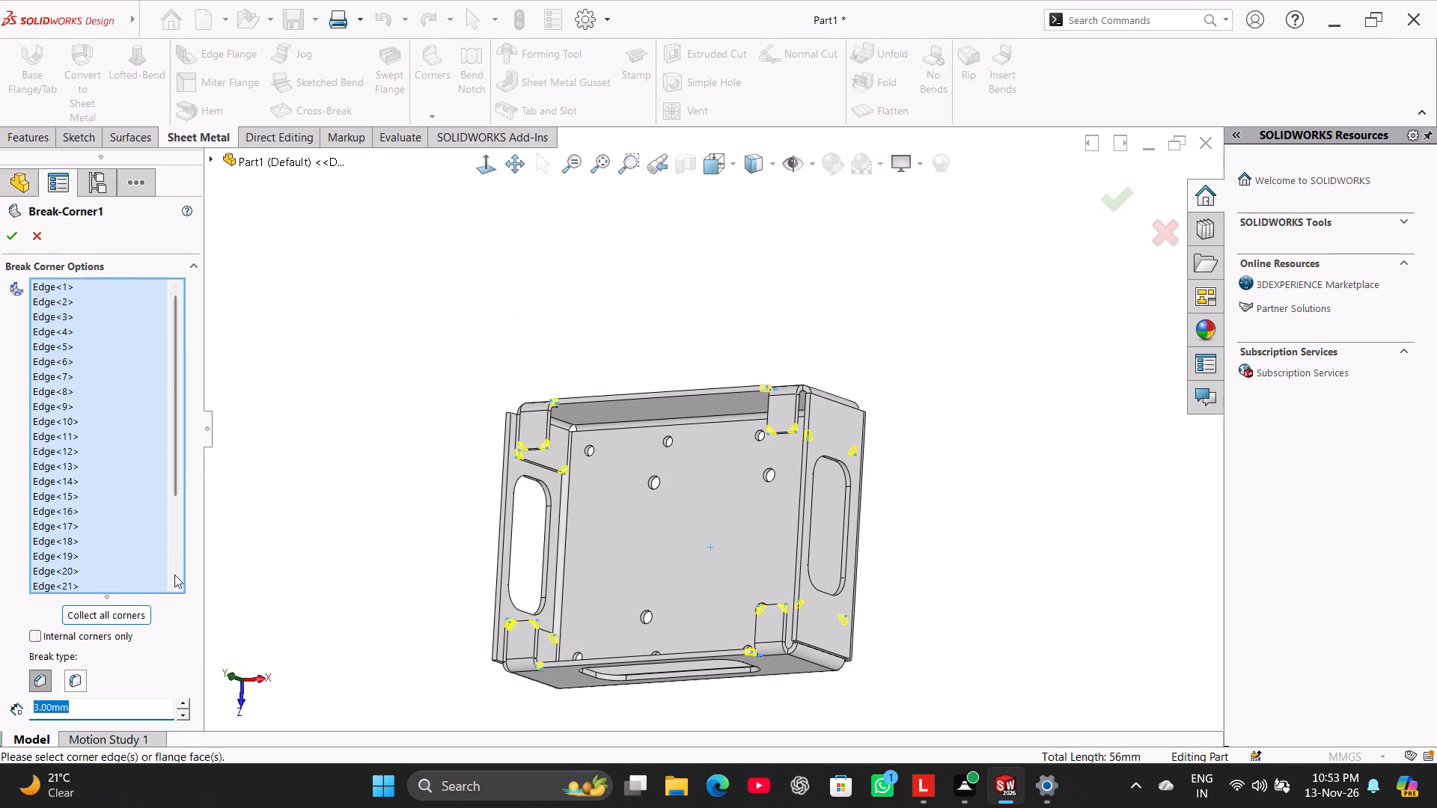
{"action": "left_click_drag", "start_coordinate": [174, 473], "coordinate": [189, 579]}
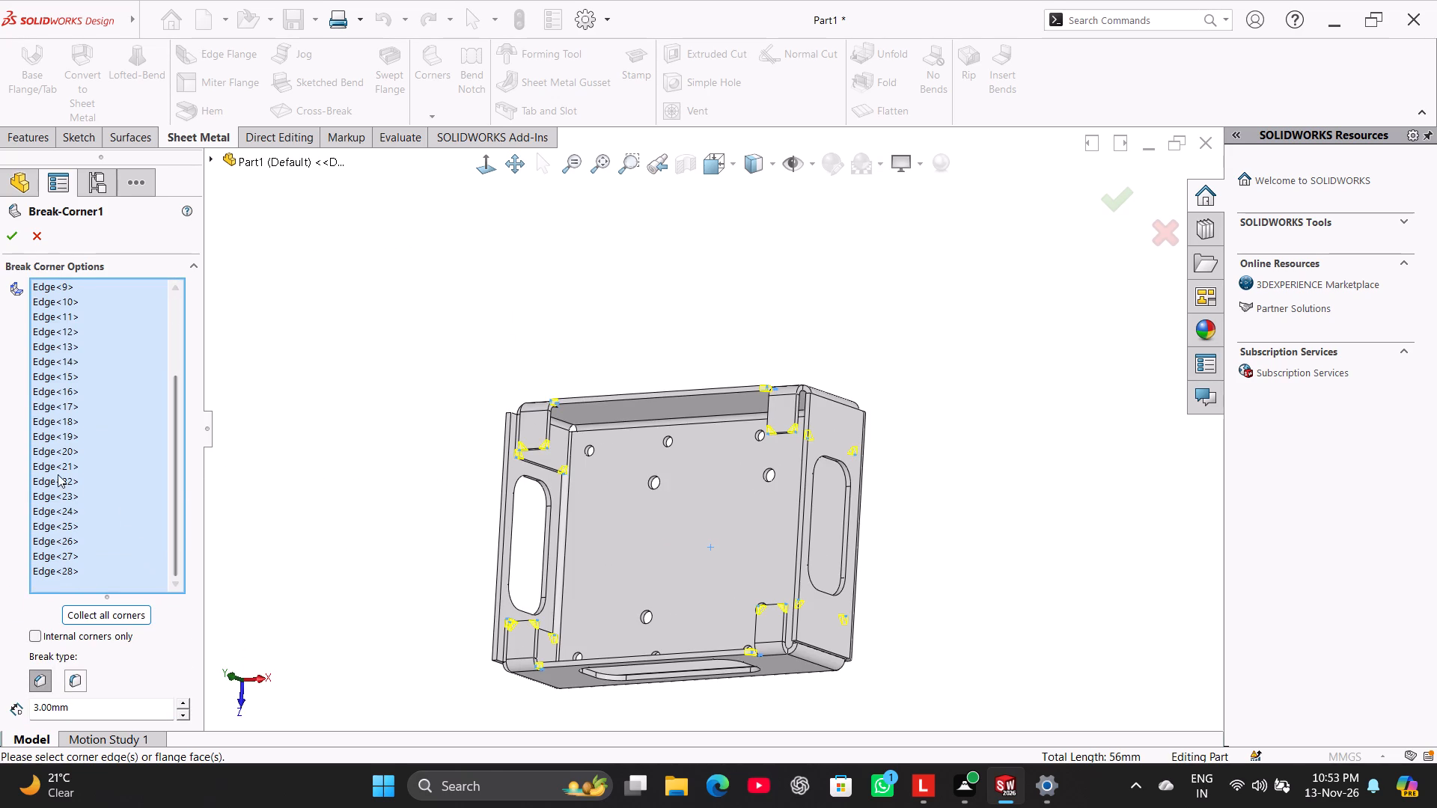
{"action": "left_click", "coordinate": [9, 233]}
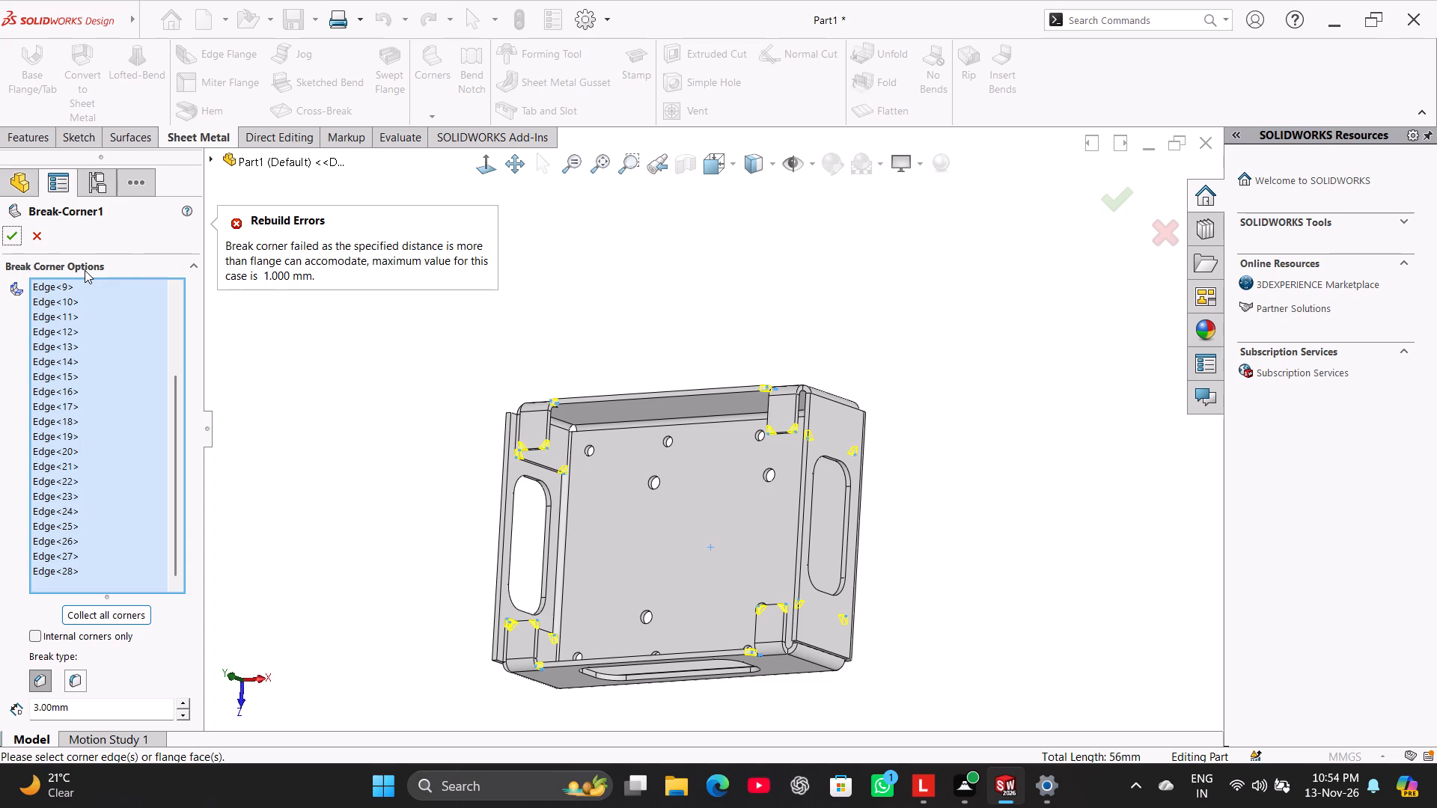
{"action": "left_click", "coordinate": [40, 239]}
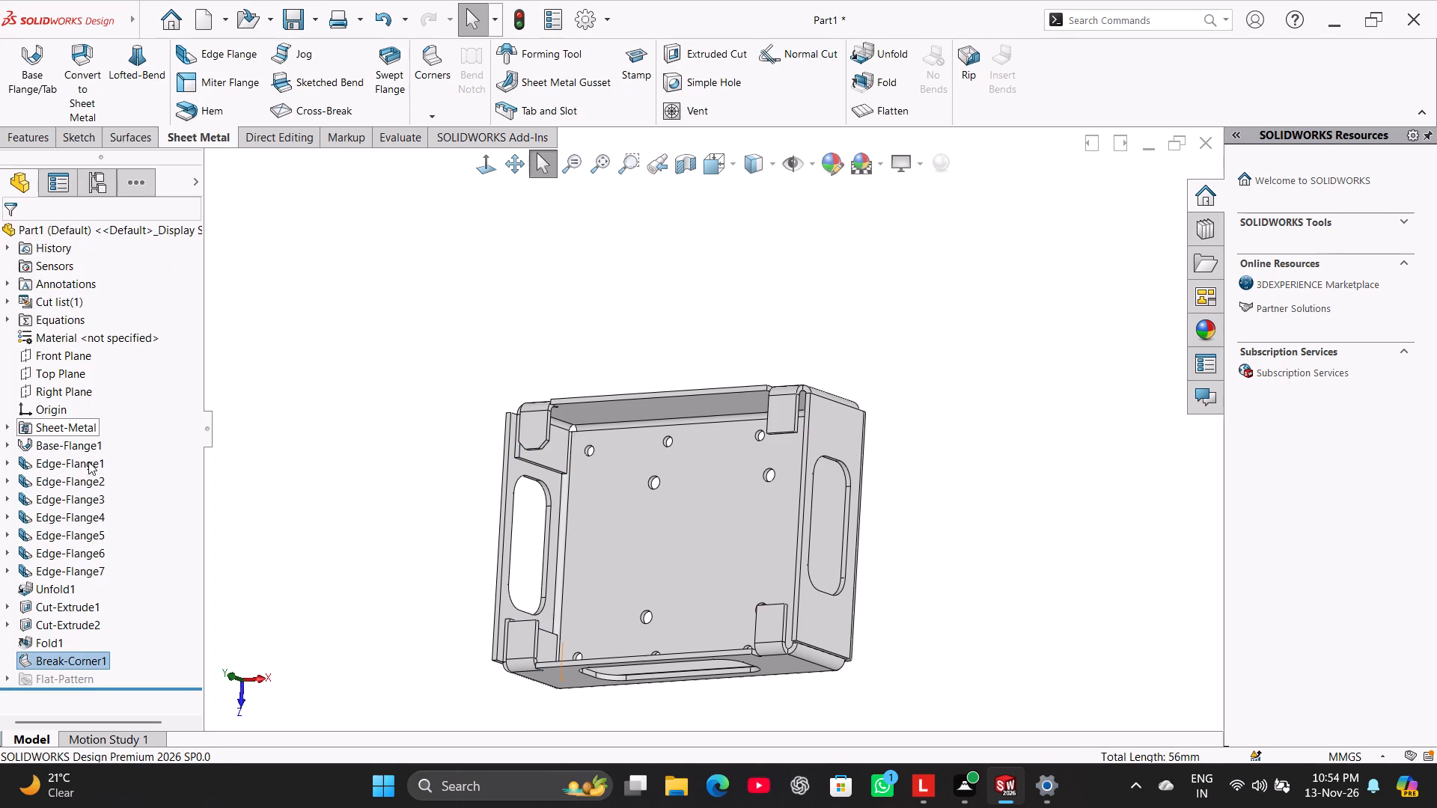
Delete the existing Break-Corner1 feature from the part.
{"action": "right_click", "coordinate": [82, 659]}
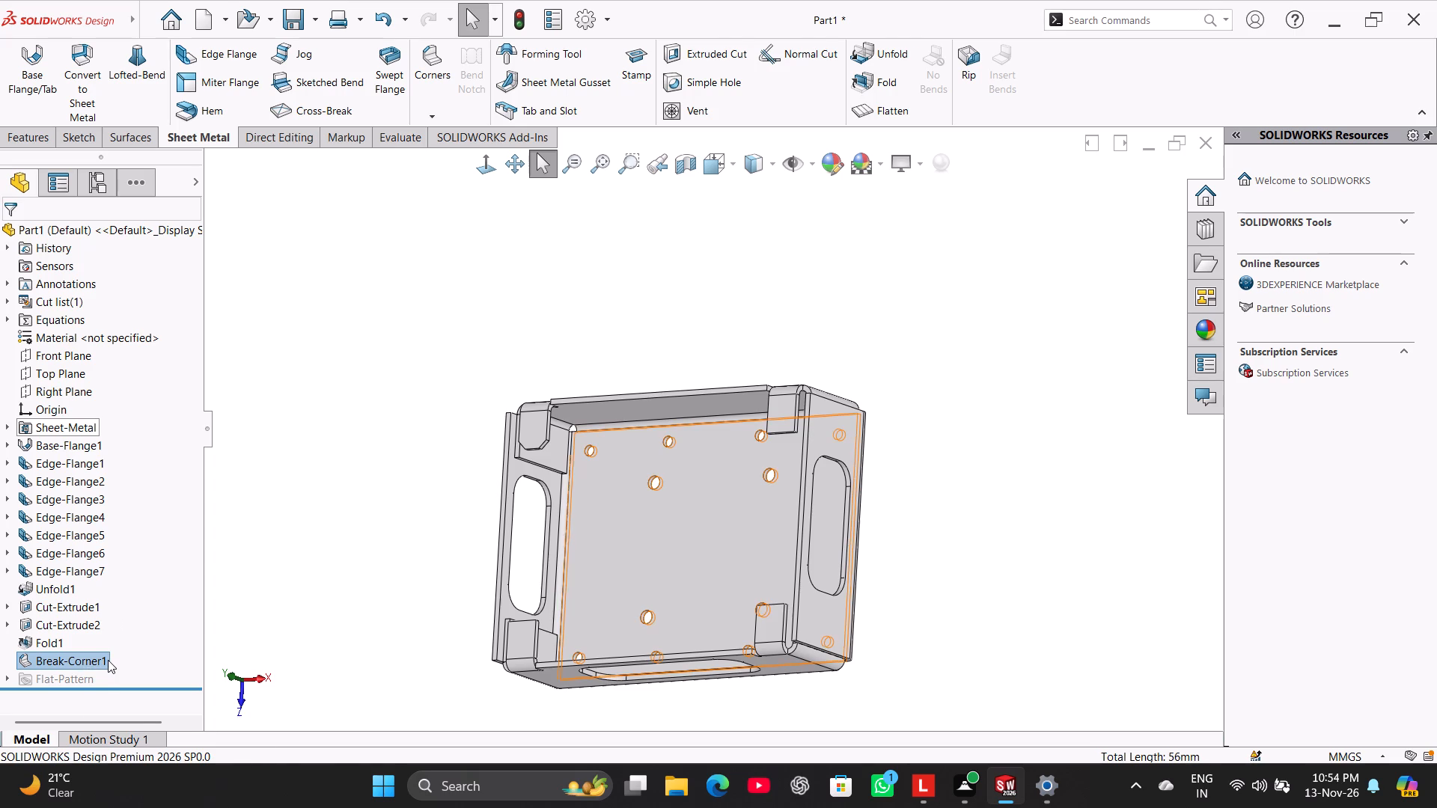
{"action": "left_click", "coordinate": [126, 571]}
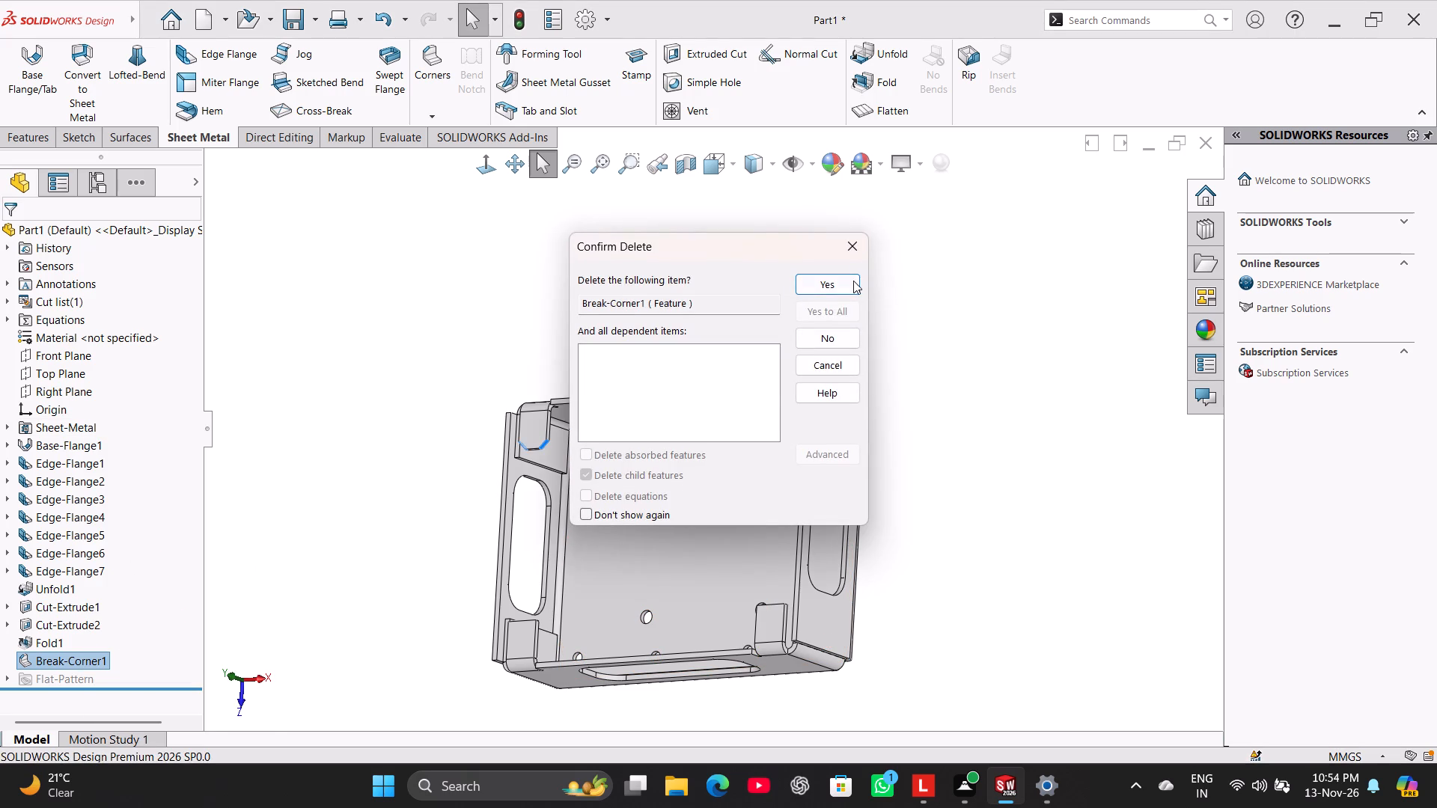
{"action": "left_click", "coordinate": [853, 281]}
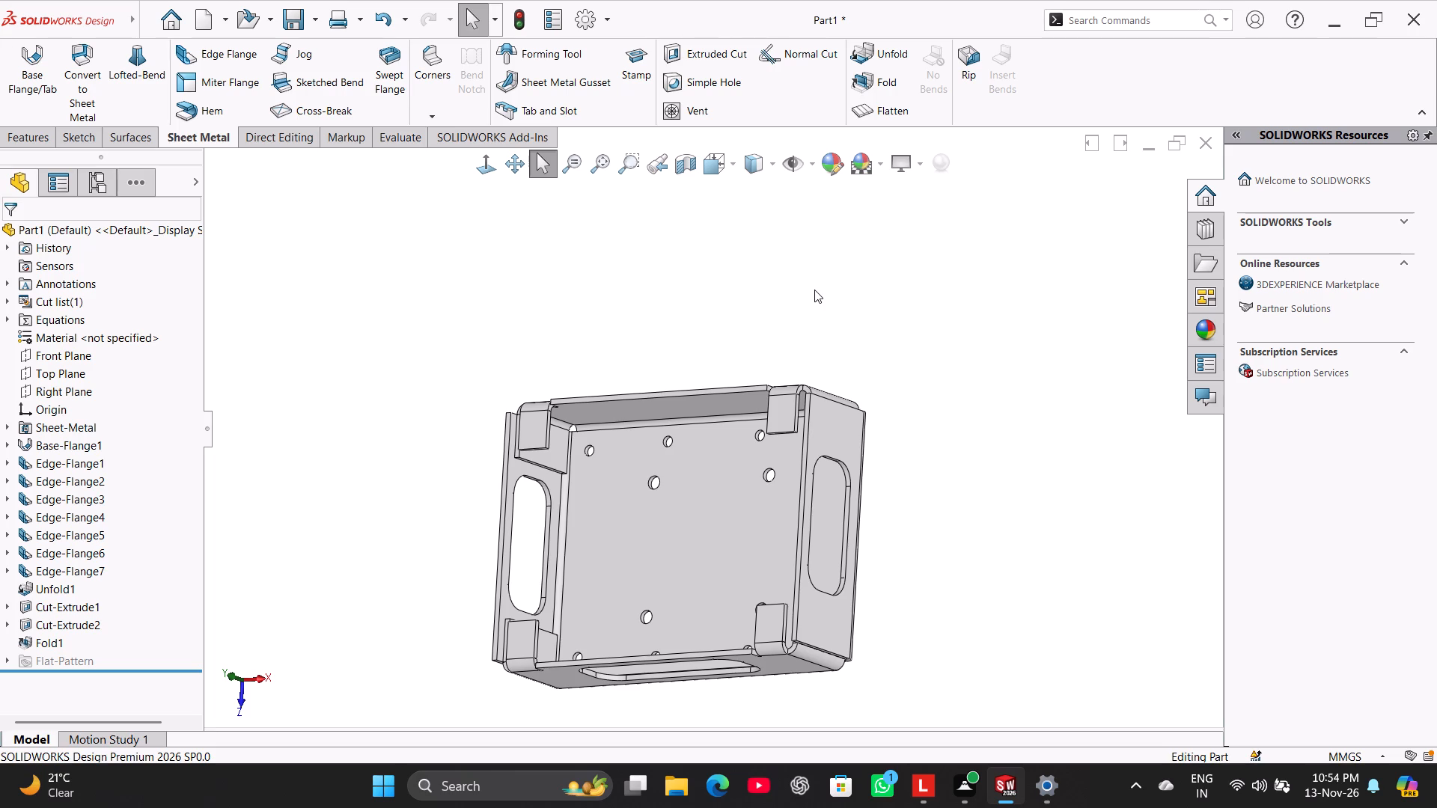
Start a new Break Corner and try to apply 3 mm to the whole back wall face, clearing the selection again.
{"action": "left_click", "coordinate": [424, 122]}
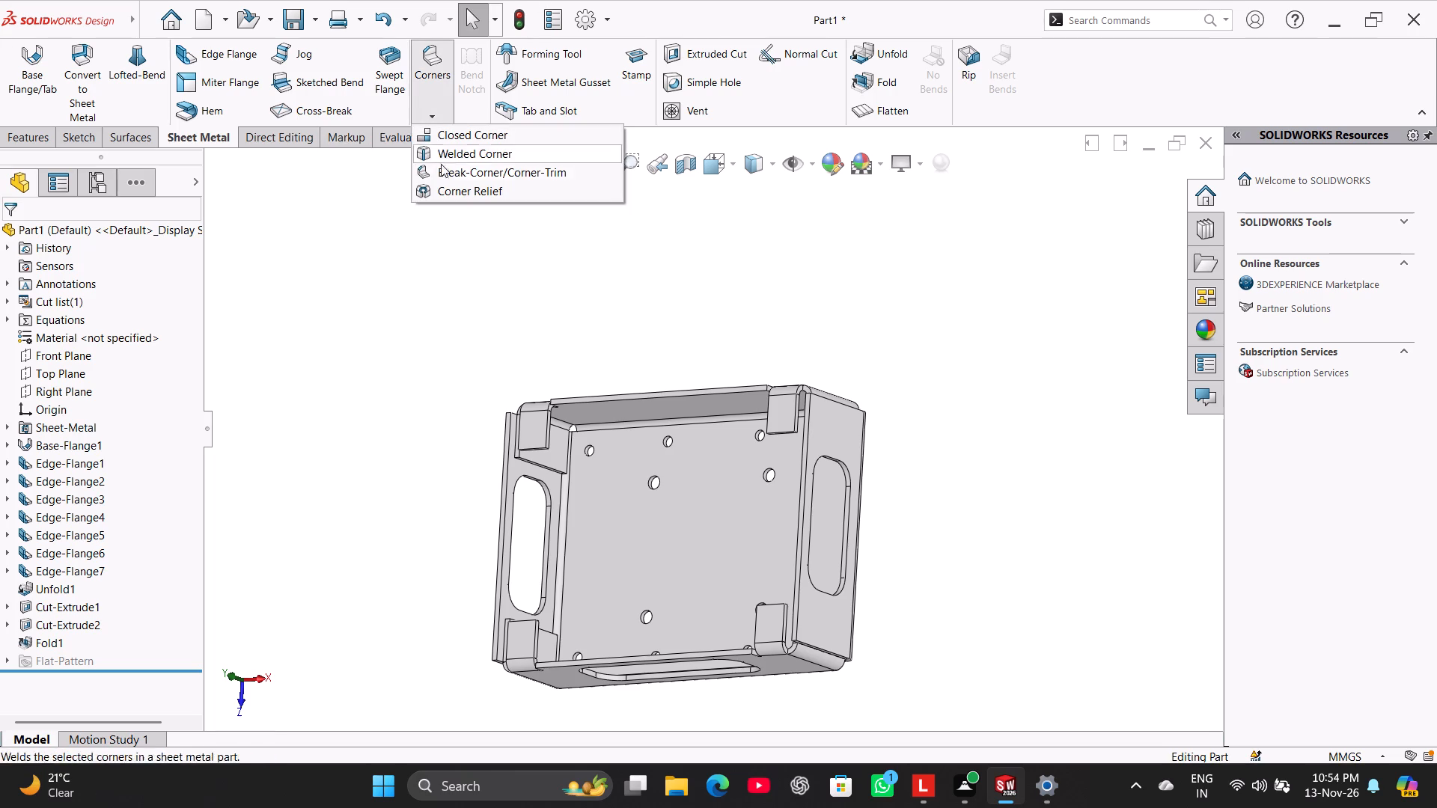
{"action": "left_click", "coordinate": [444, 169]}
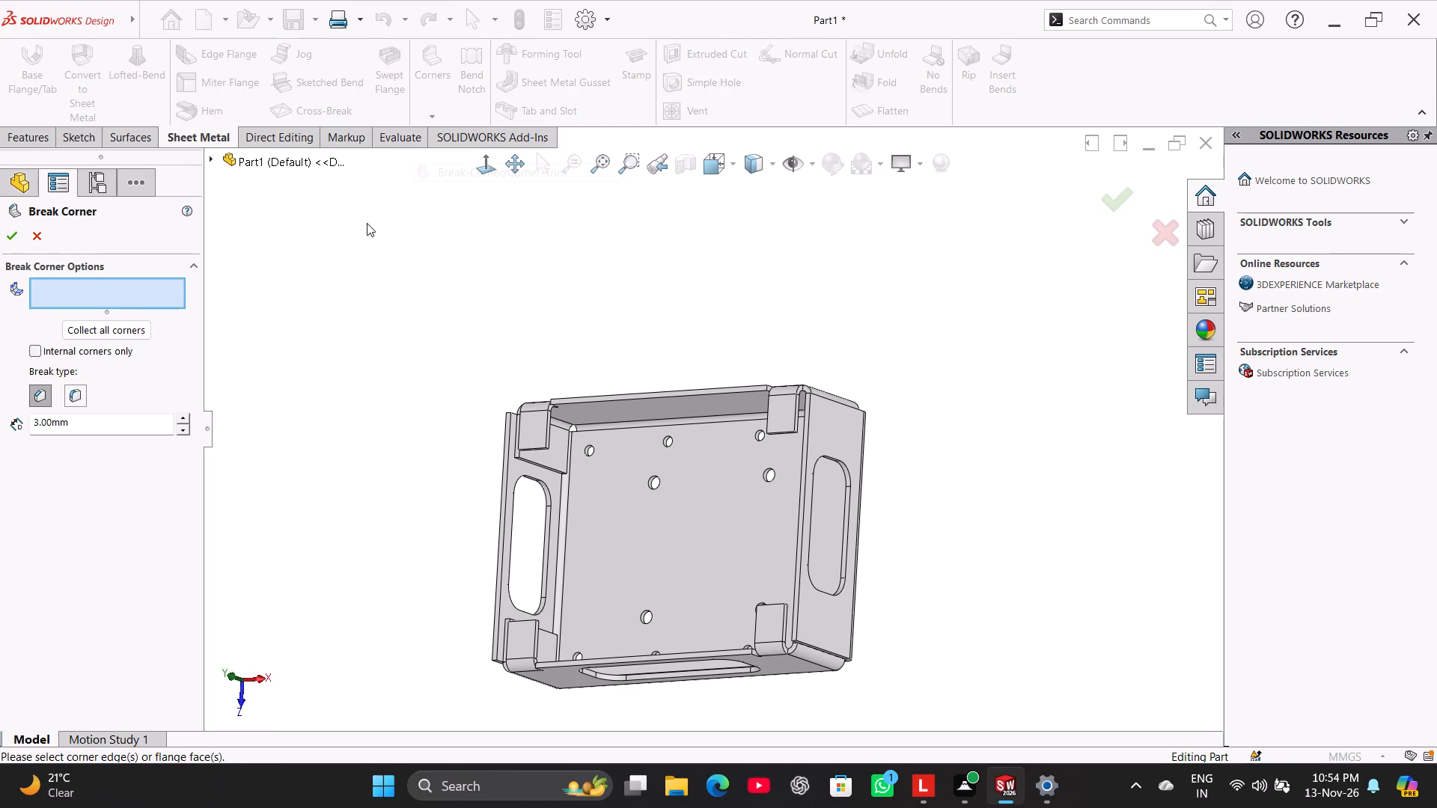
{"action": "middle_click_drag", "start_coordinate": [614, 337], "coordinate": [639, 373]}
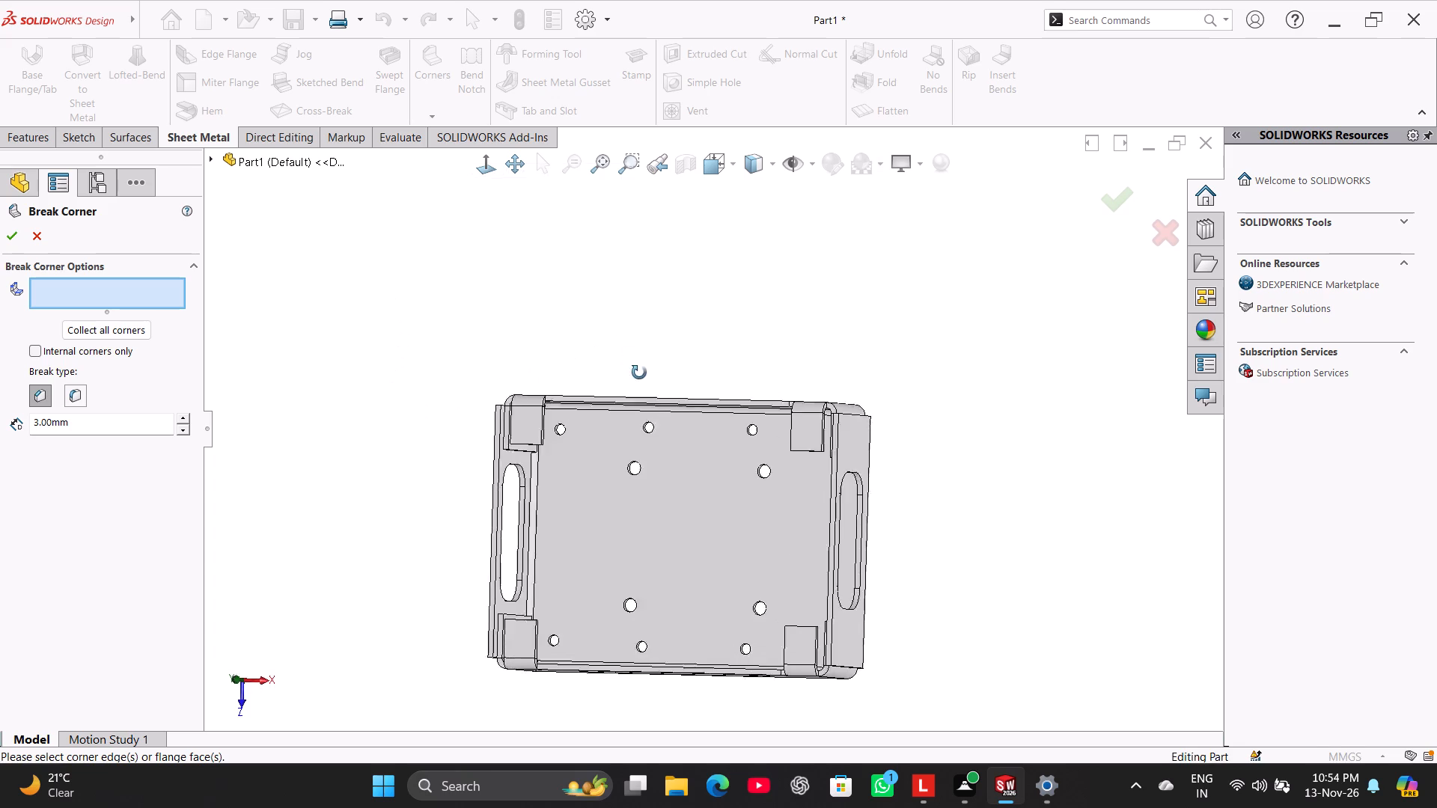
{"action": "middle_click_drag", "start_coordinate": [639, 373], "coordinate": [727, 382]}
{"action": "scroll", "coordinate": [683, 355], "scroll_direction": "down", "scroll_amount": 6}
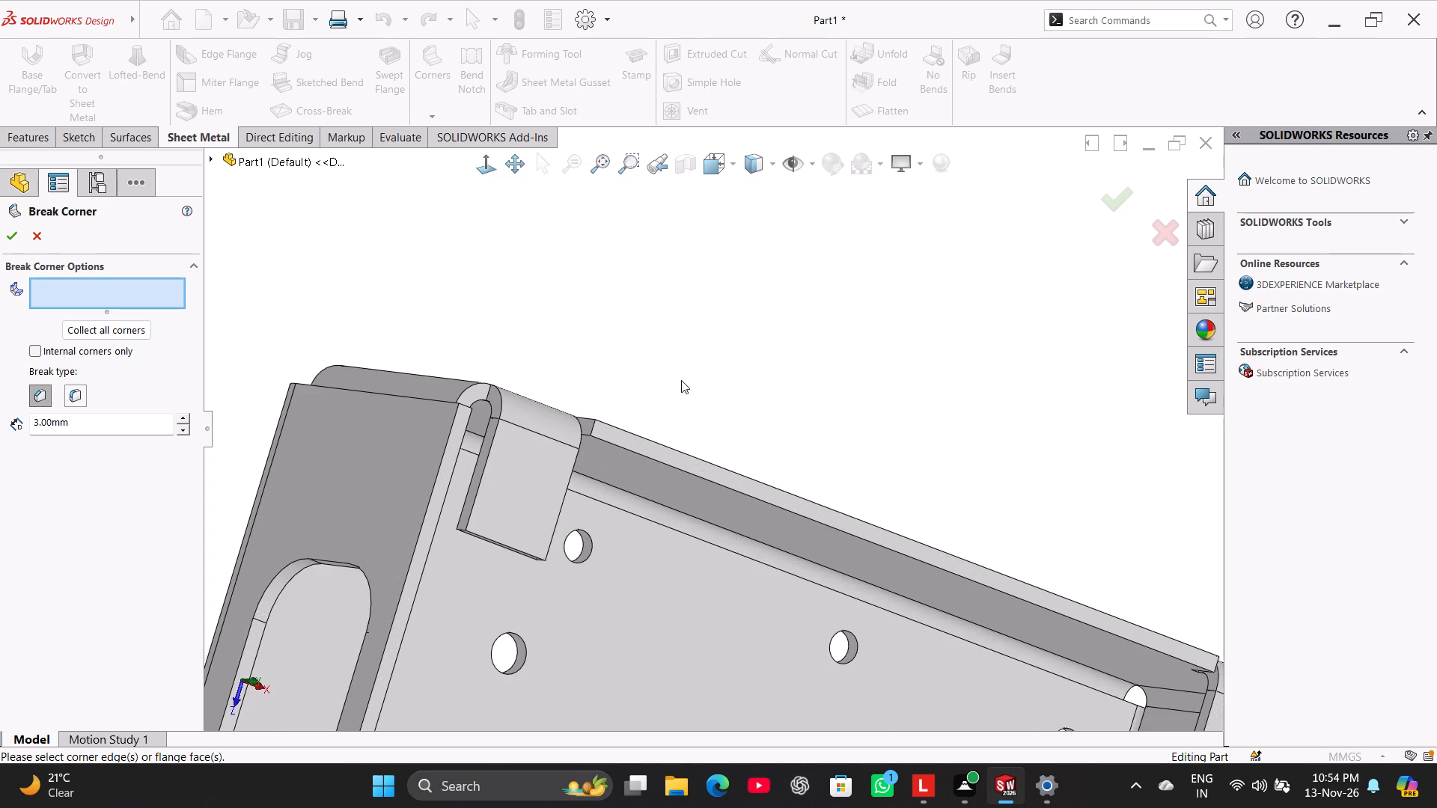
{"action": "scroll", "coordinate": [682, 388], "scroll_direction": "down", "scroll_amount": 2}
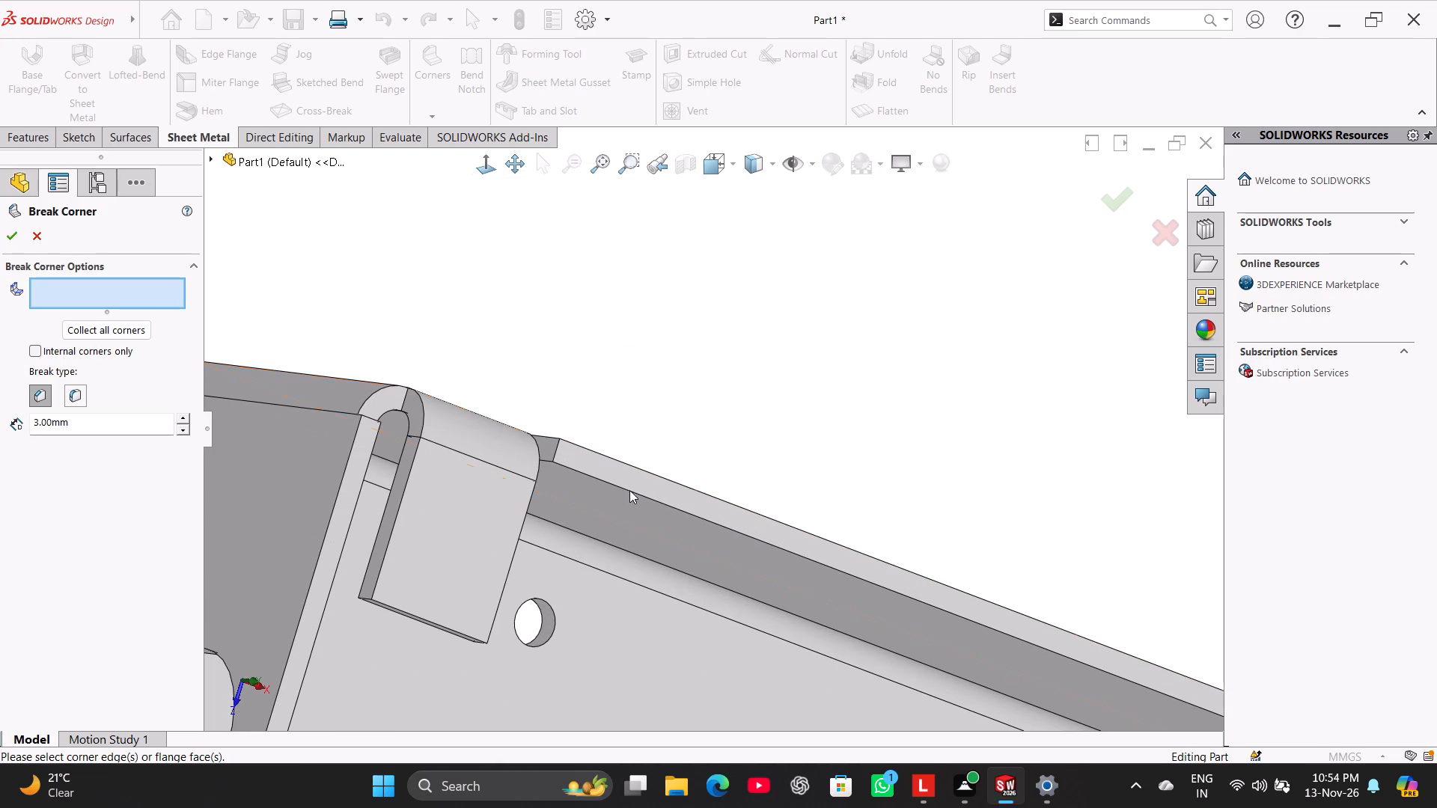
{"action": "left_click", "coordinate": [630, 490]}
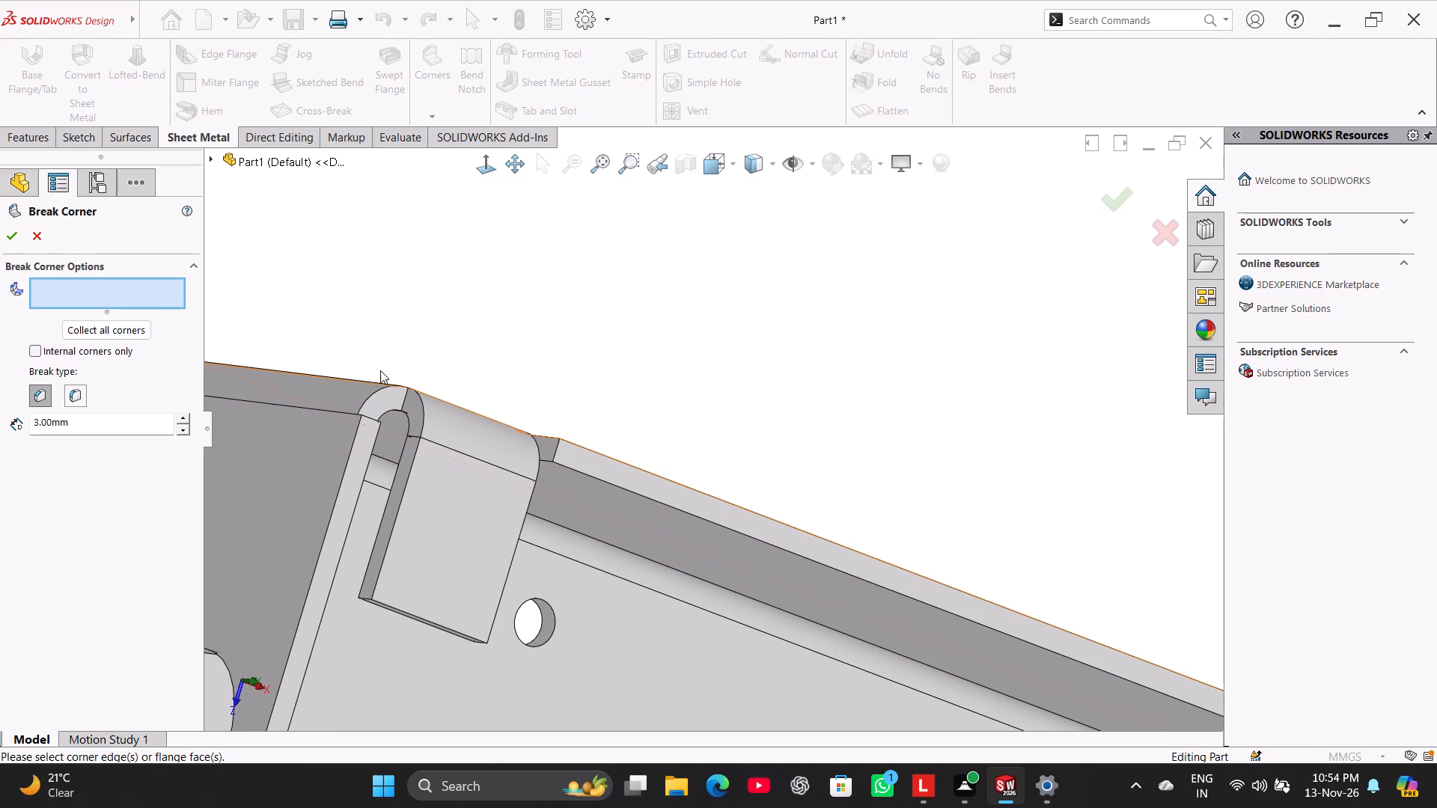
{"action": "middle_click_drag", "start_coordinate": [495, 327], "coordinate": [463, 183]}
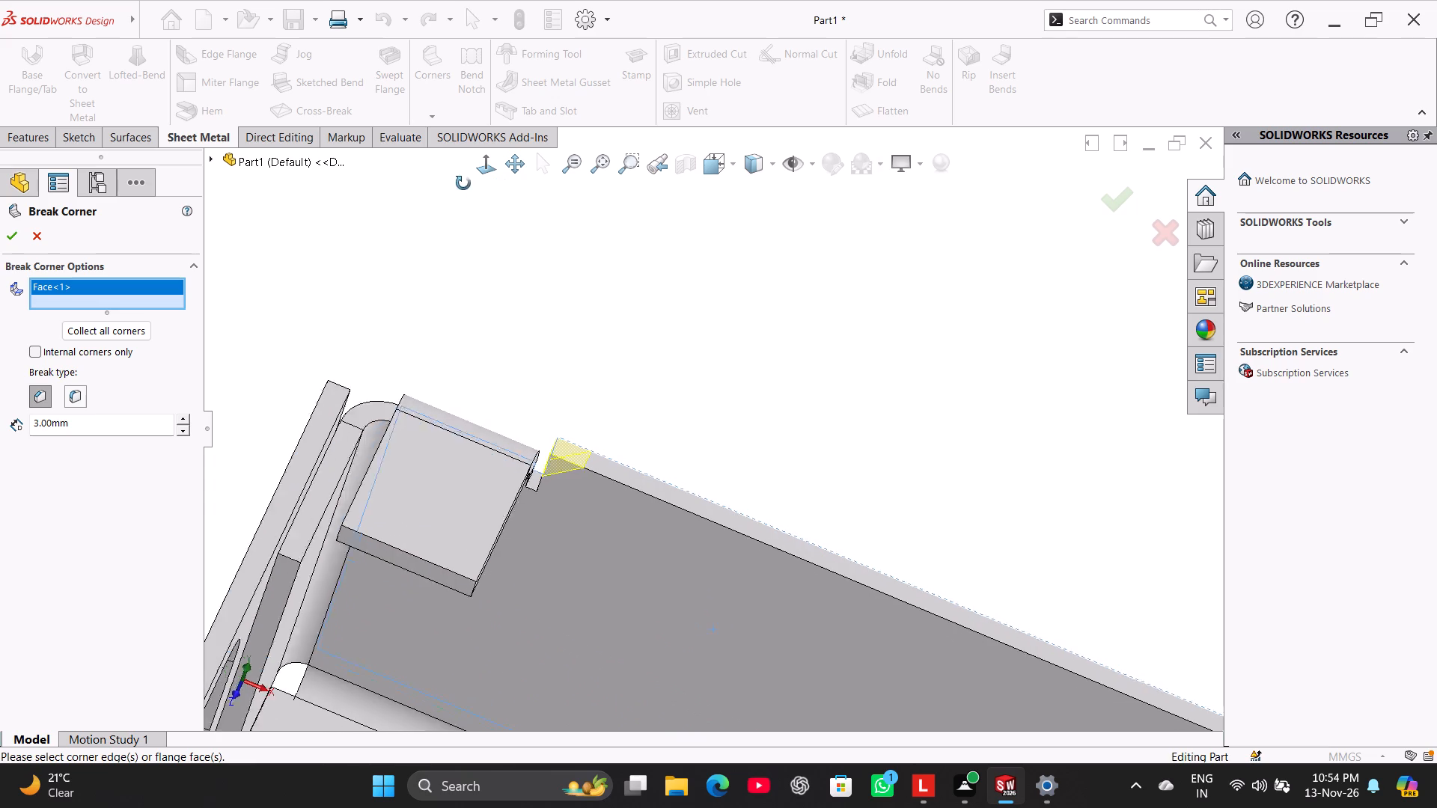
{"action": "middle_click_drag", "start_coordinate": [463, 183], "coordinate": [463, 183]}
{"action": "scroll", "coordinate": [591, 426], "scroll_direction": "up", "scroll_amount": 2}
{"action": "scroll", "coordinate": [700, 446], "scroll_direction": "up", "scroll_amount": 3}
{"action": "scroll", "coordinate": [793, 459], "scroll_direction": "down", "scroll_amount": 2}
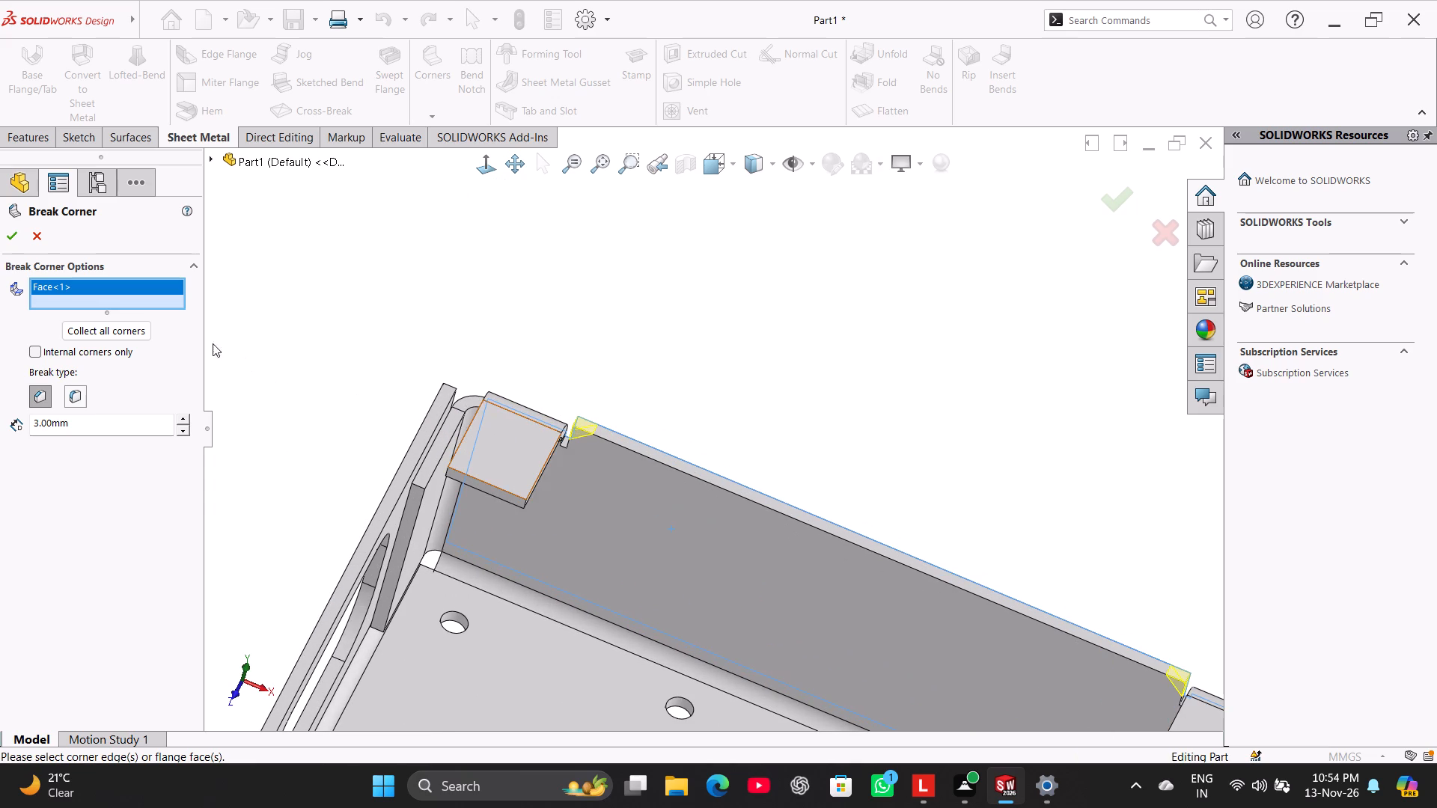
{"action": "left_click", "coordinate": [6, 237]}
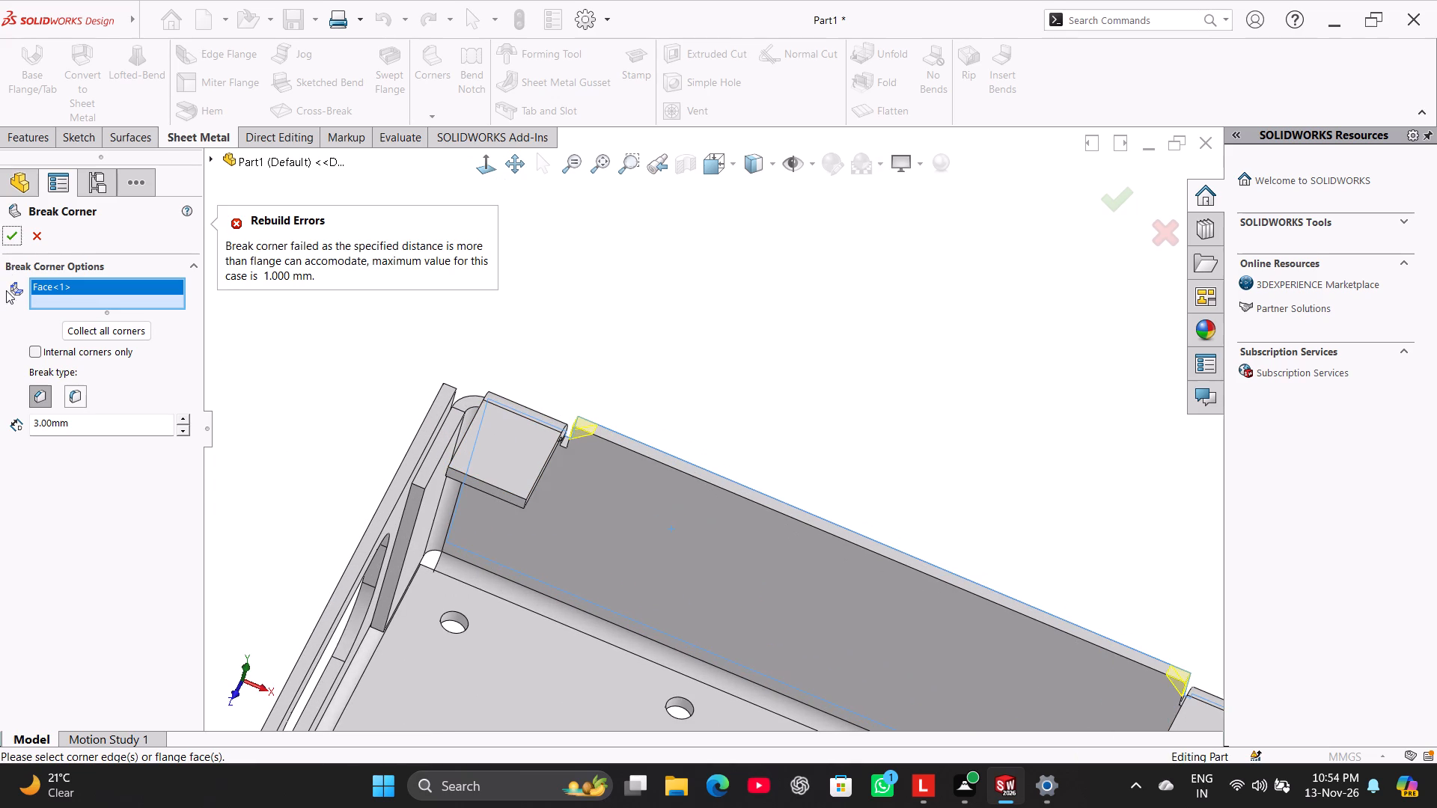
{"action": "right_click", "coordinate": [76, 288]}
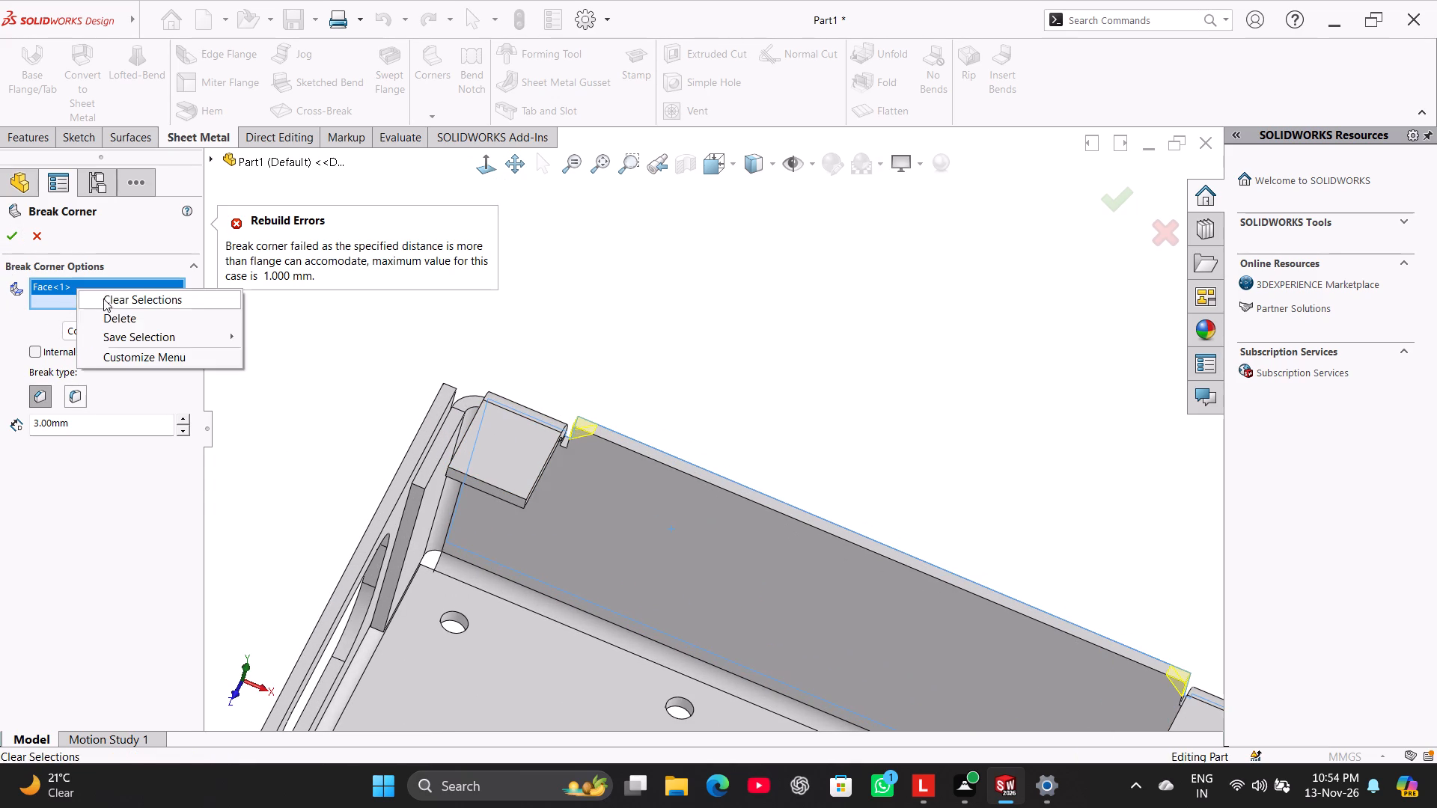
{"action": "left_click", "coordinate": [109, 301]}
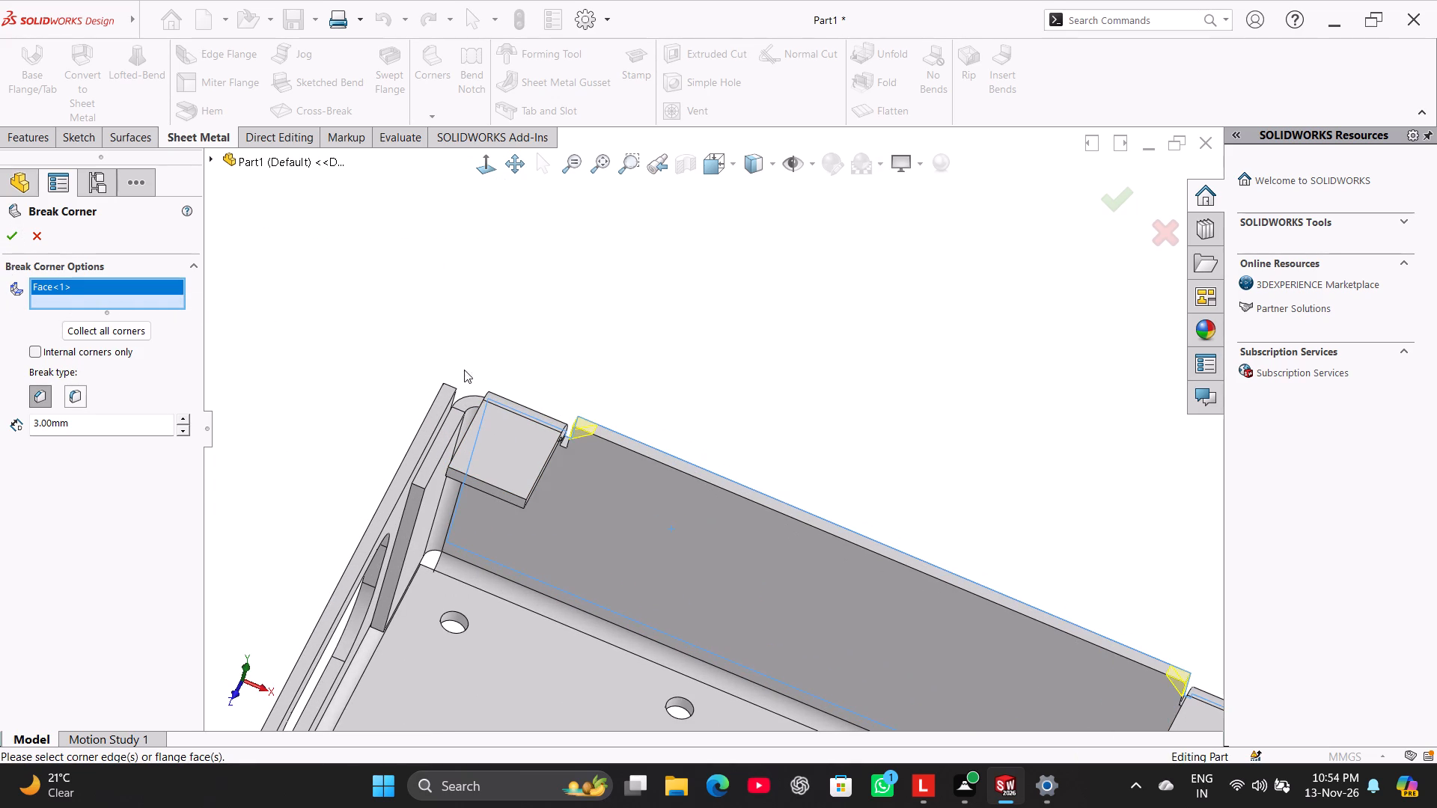
Apply a 3 mm Break Corner to the single short edge at the back wall's upper left corner, beside the tab.
{"action": "middle_click_drag", "start_coordinate": [554, 370], "coordinate": [587, 472]}
{"action": "scroll", "coordinate": [579, 399], "scroll_direction": "down", "scroll_amount": 4}
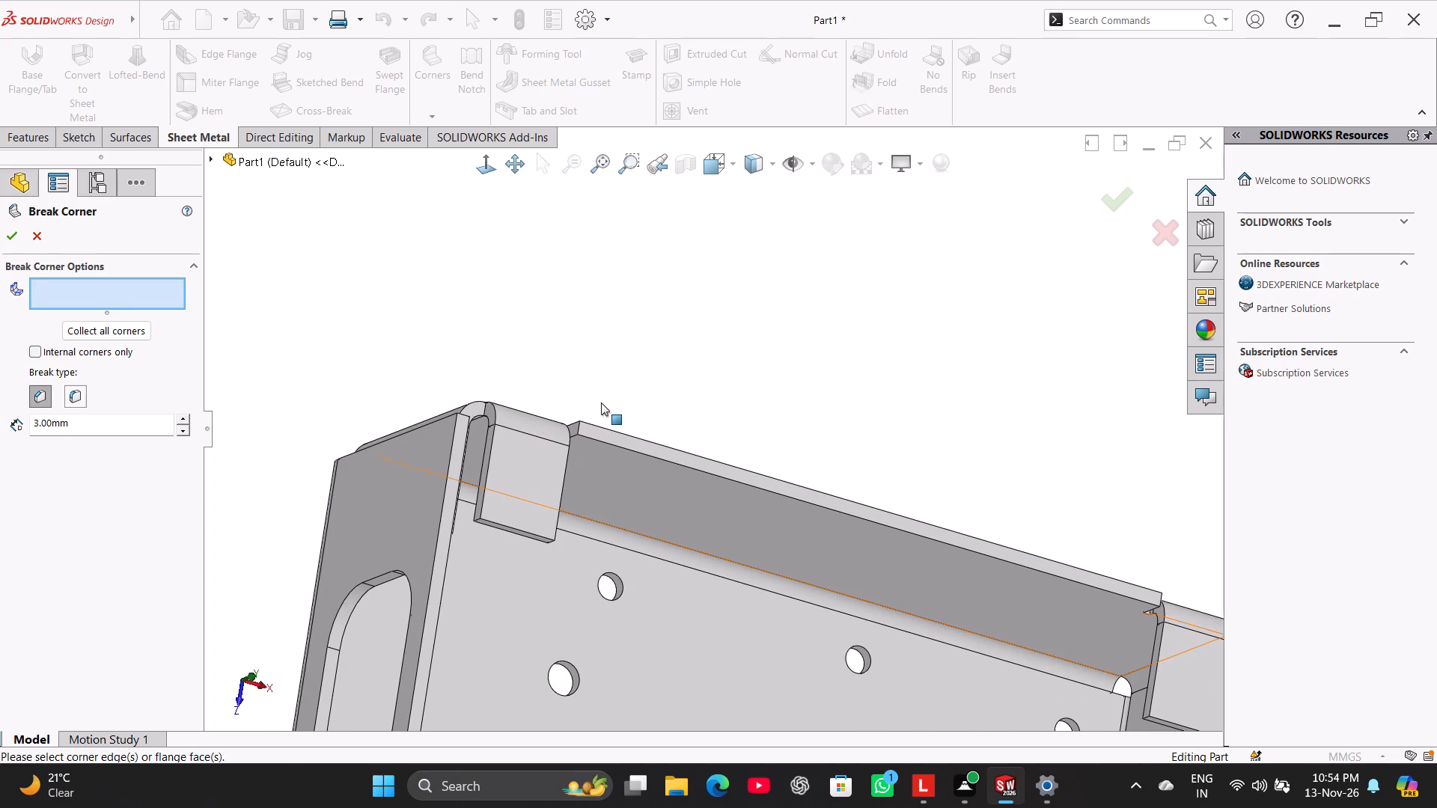
{"action": "left_click", "coordinate": [587, 449]}
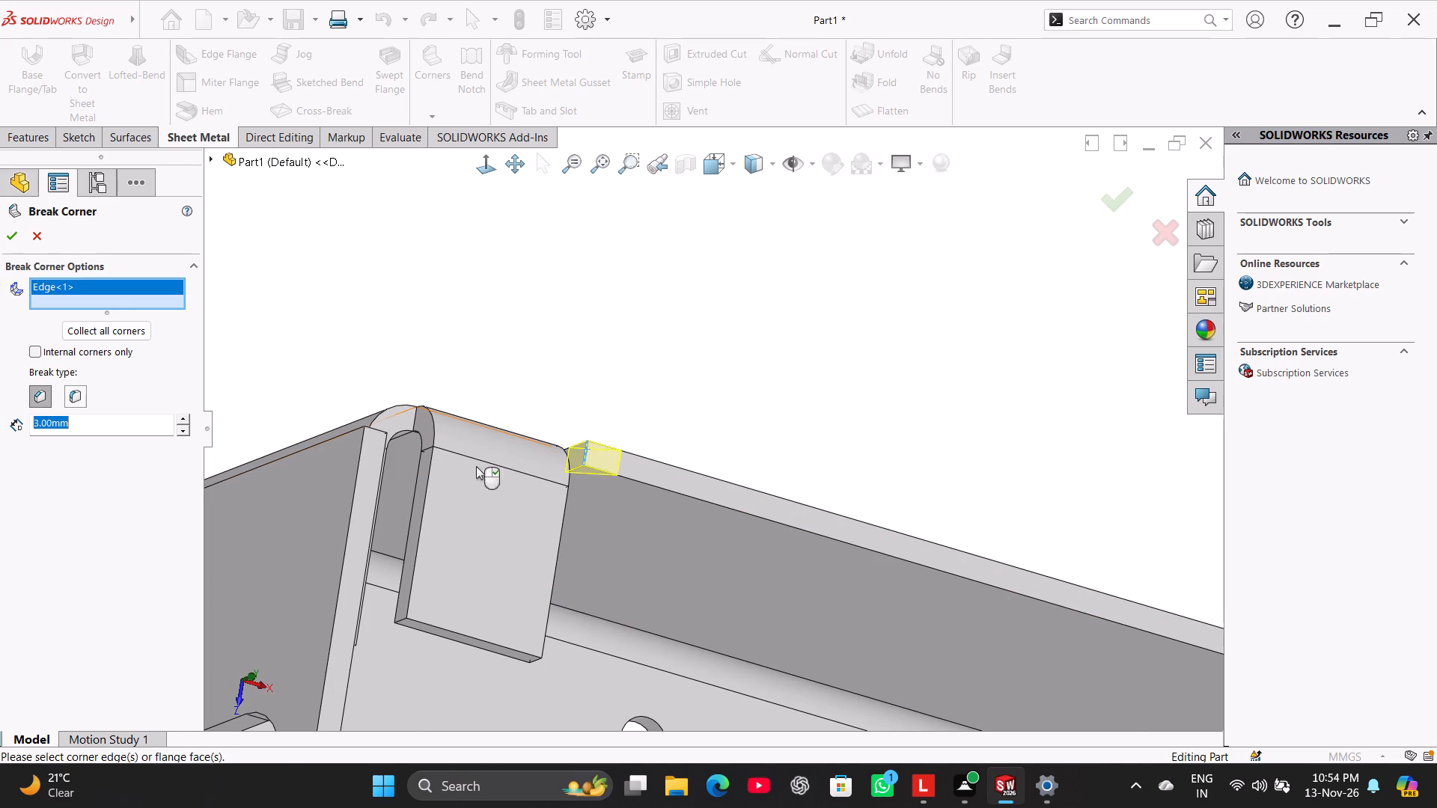
{"action": "left_click", "coordinate": [10, 239]}
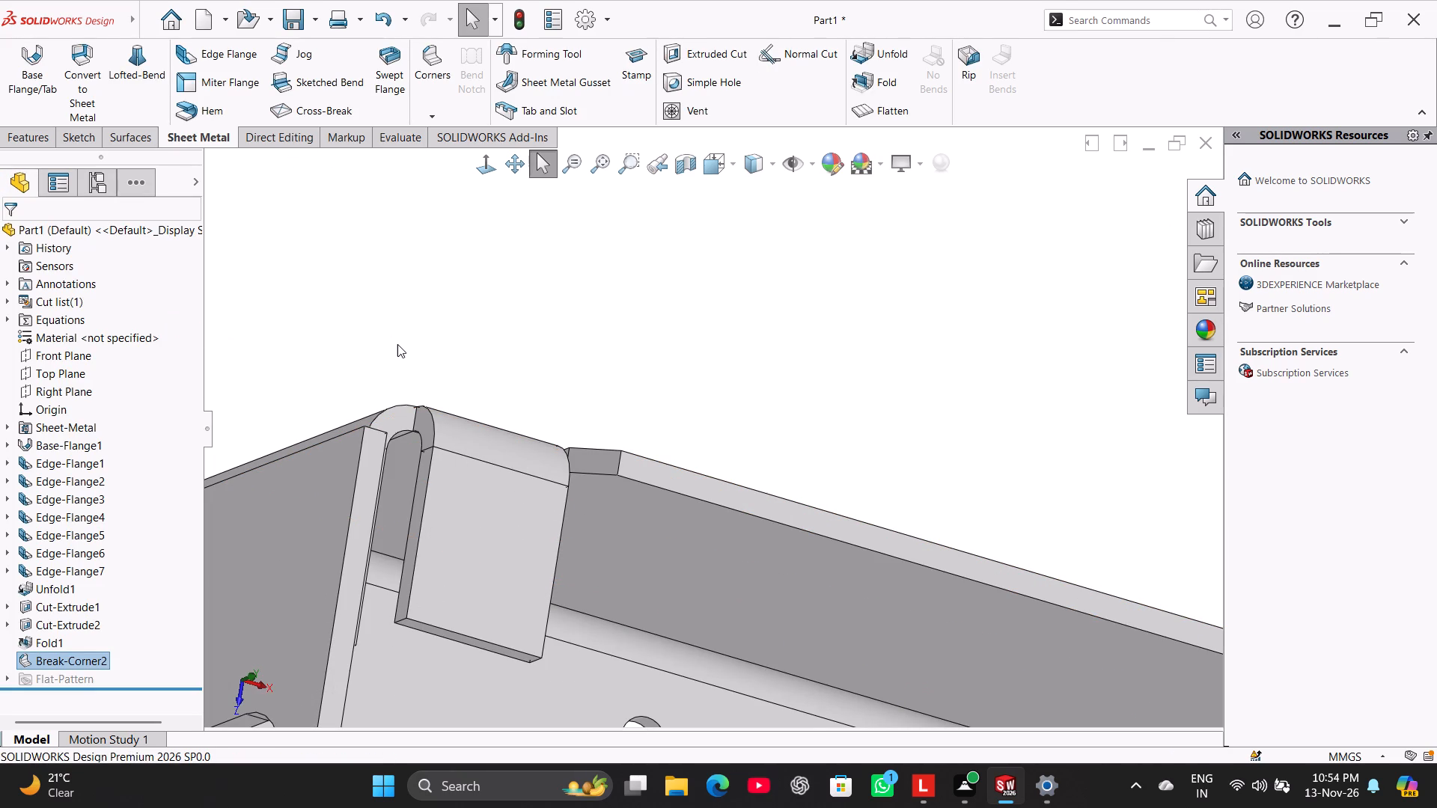
Edit the Break Corner feature to add the short edge at the back wall's upper right corner, at 3 mm.
{"action": "middle_click_drag", "start_coordinate": [414, 369], "coordinate": [315, 259]}
{"action": "right_click_drag", "start_coordinate": [364, 432], "coordinate": [477, 339]}
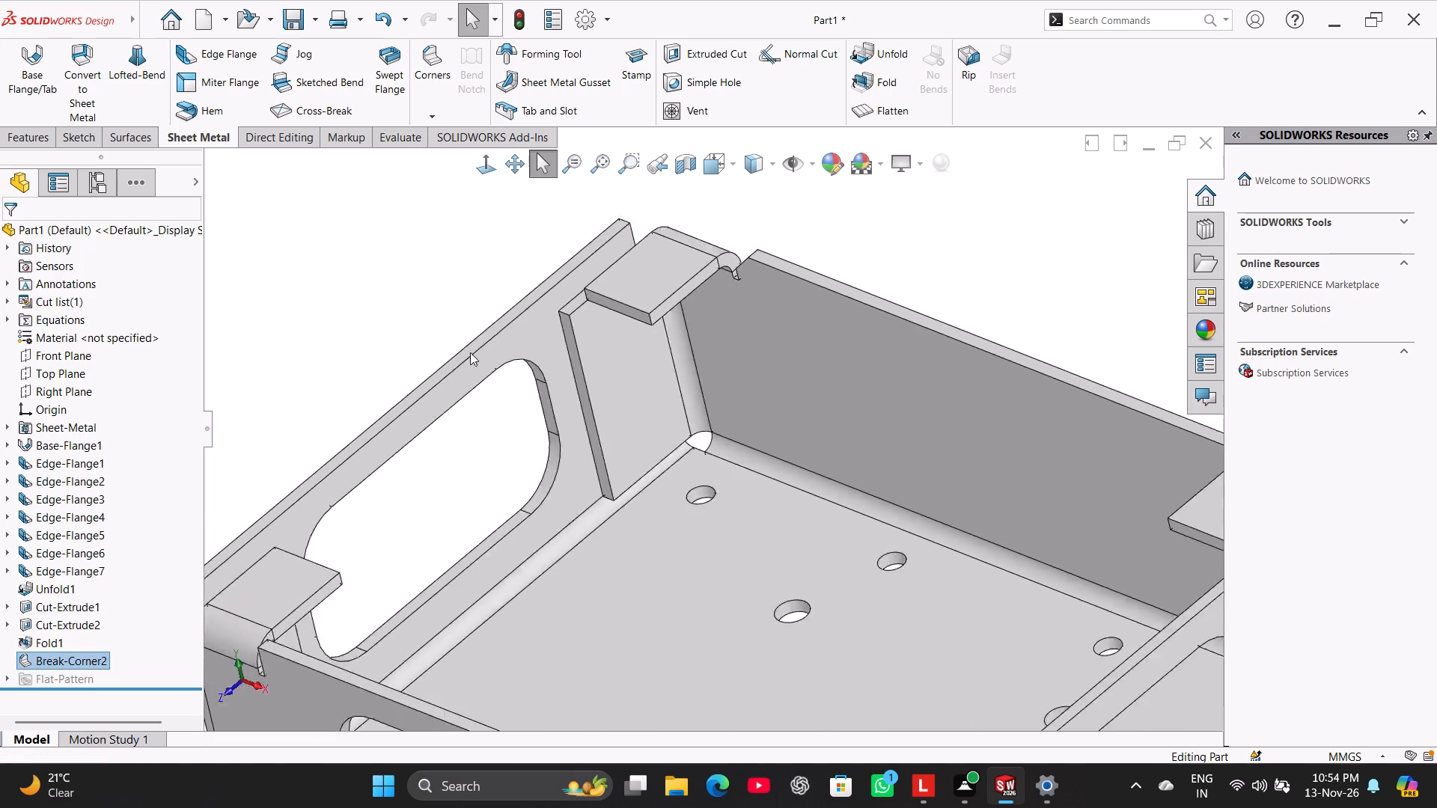
{"action": "right_click", "coordinate": [91, 665]}
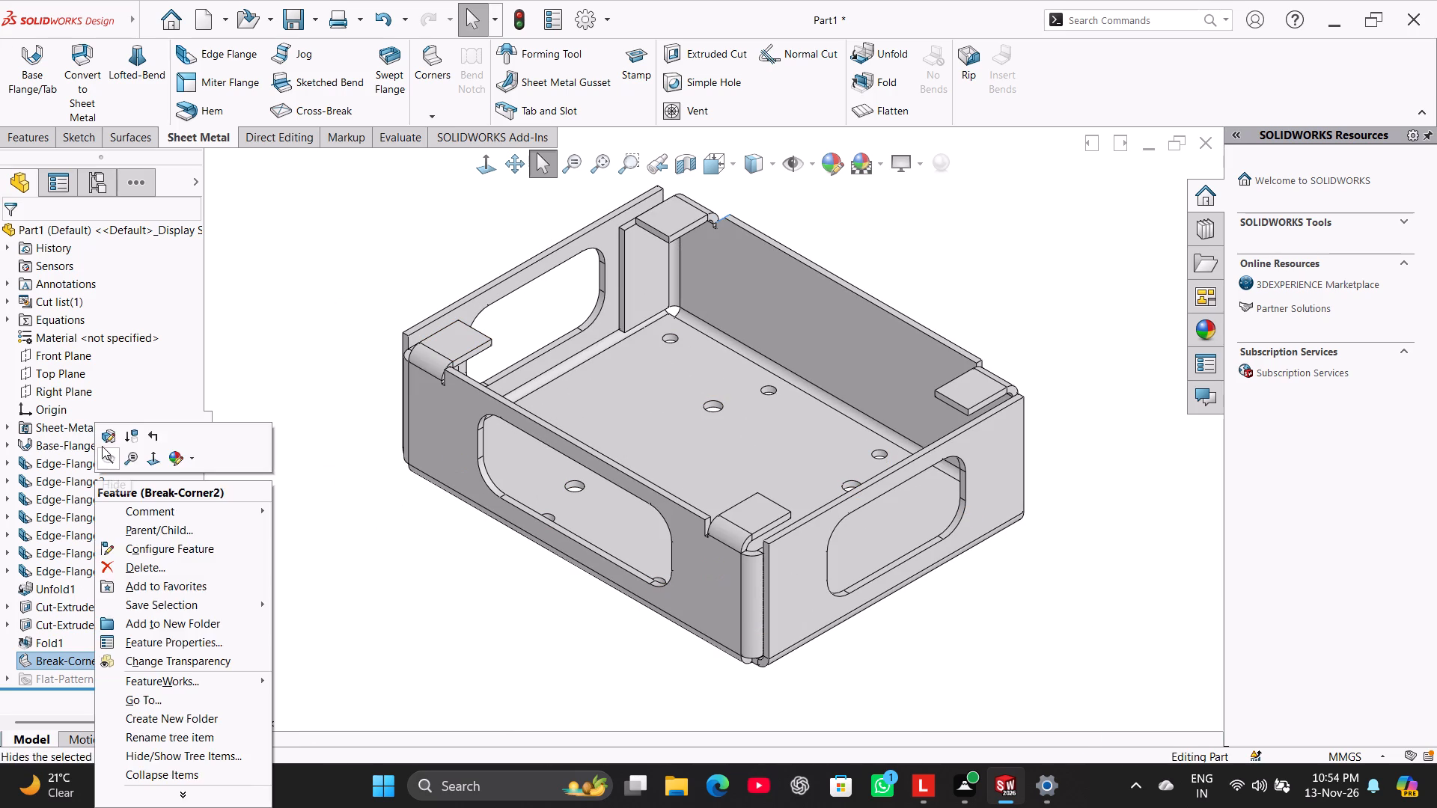
{"action": "left_click", "coordinate": [106, 433]}
{"action": "middle_click_drag", "start_coordinate": [964, 285], "coordinate": [973, 310]}
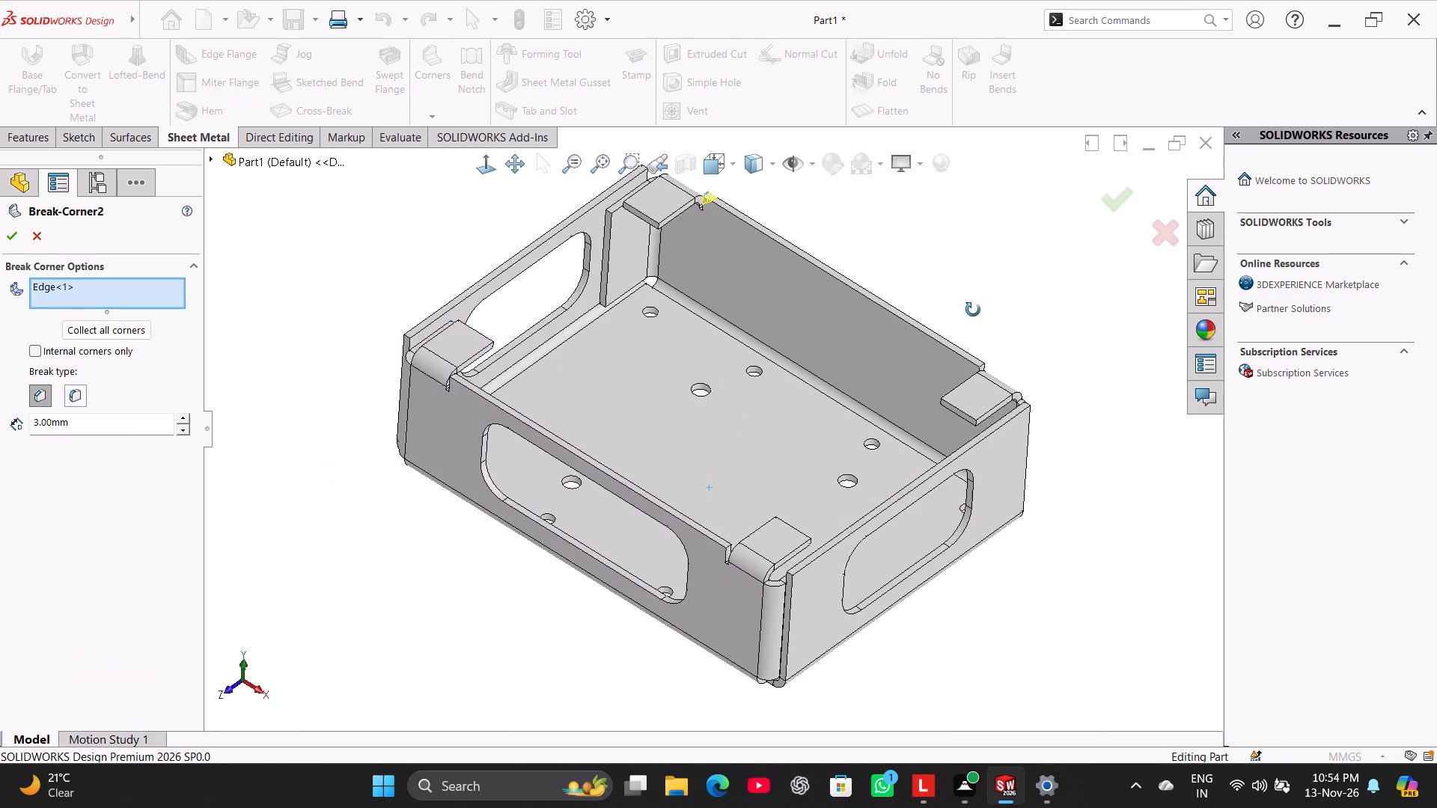
{"action": "middle_click_drag", "start_coordinate": [973, 310], "coordinate": [976, 348]}
{"action": "scroll", "coordinate": [979, 353], "scroll_direction": "down", "scroll_amount": 4}
{"action": "left_click", "coordinate": [919, 405]}
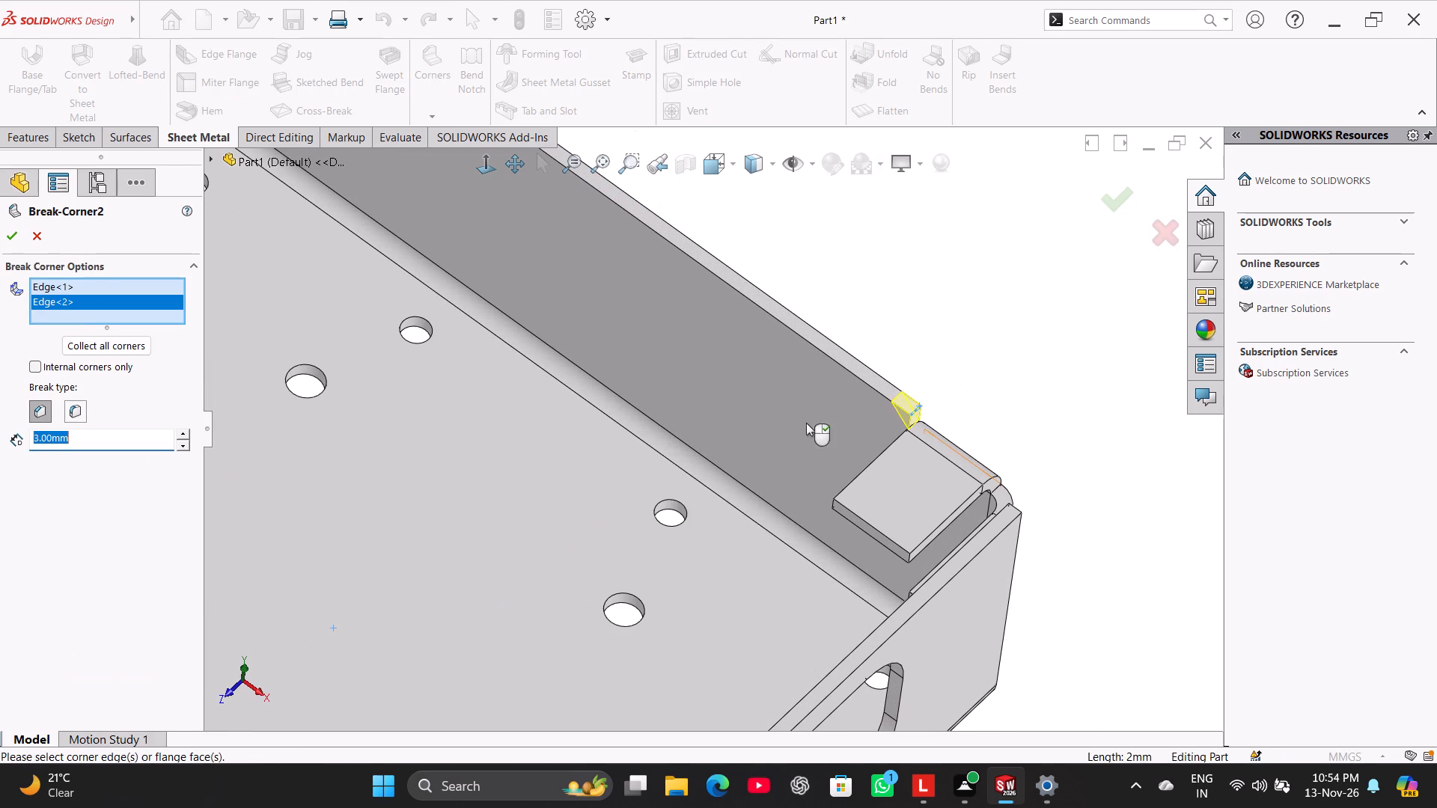
{"action": "left_click", "coordinate": [7, 237]}
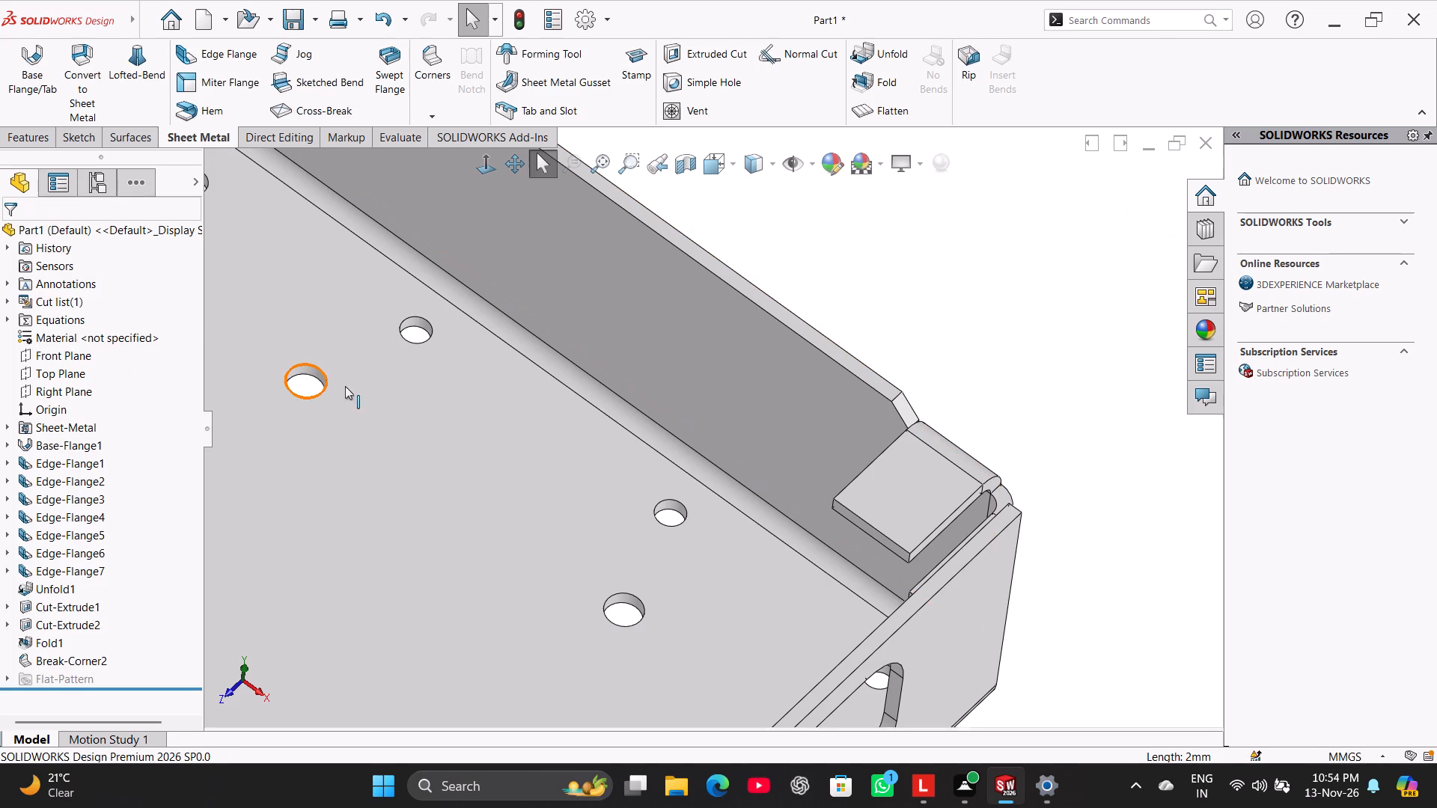
Edit the Break Corner feature to include the back-left tab, breaking both of its free corners by 3 mm.
{"action": "scroll", "coordinate": [412, 395], "scroll_direction": "up", "scroll_amount": 4}
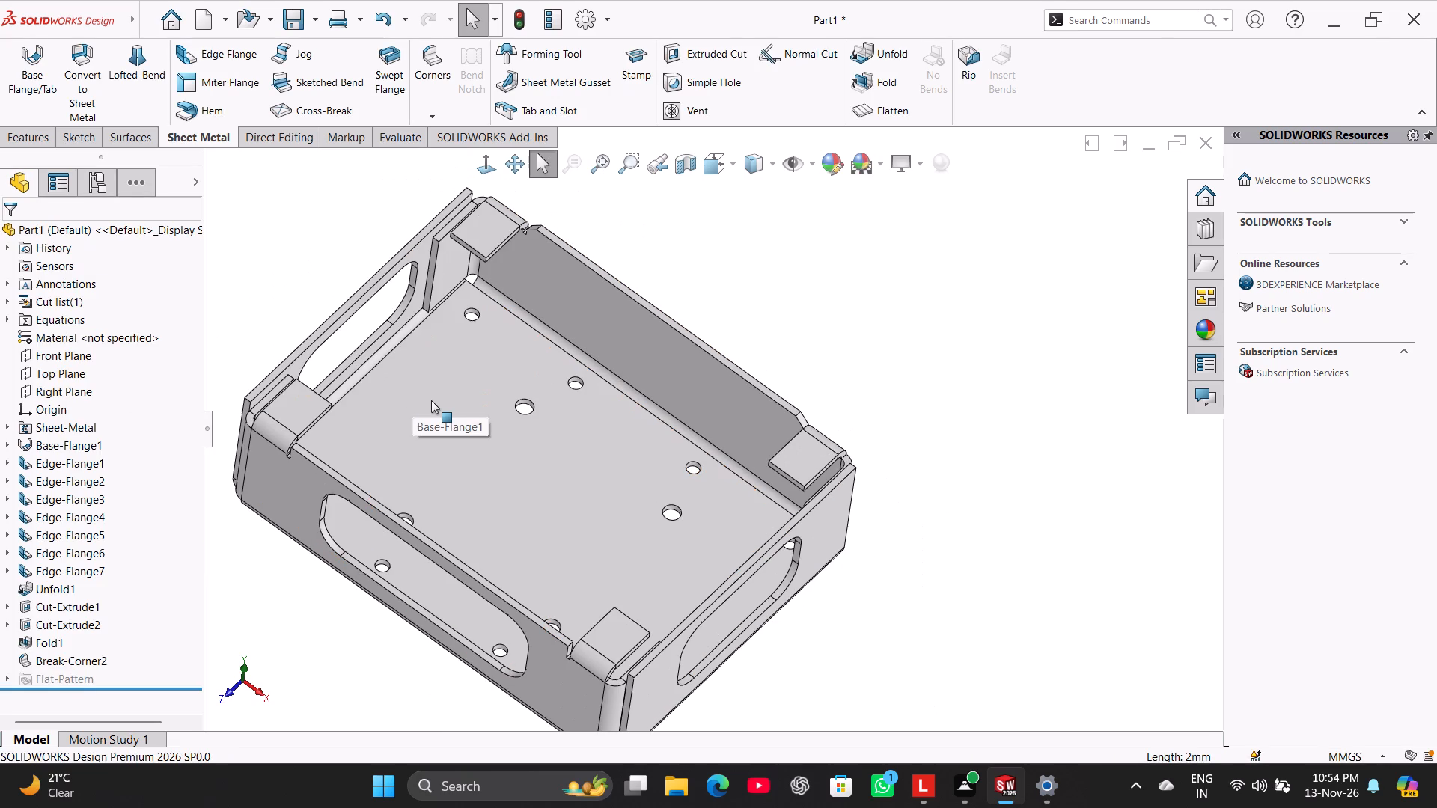
{"action": "right_click", "coordinate": [80, 660]}
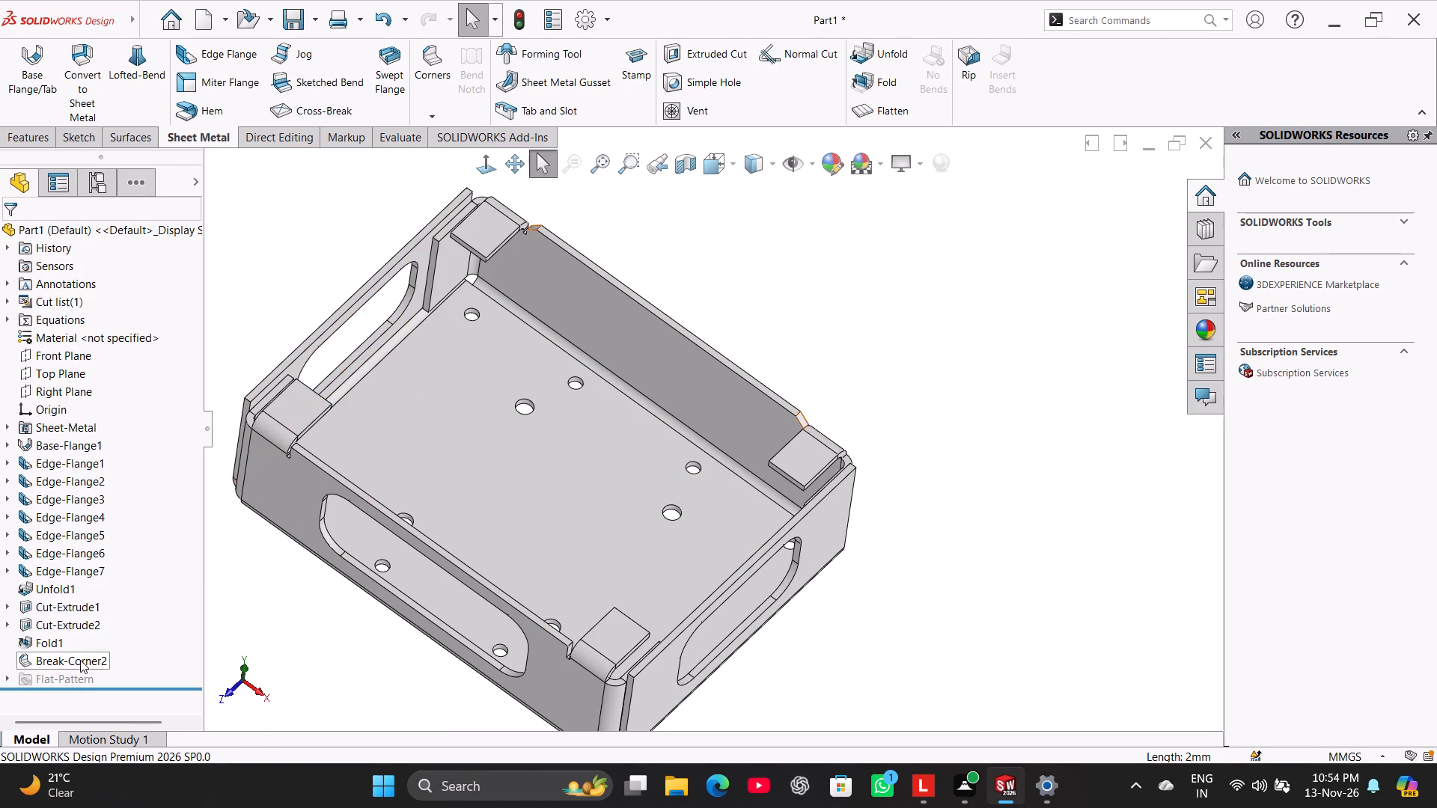
{"action": "left_click", "coordinate": [92, 436]}
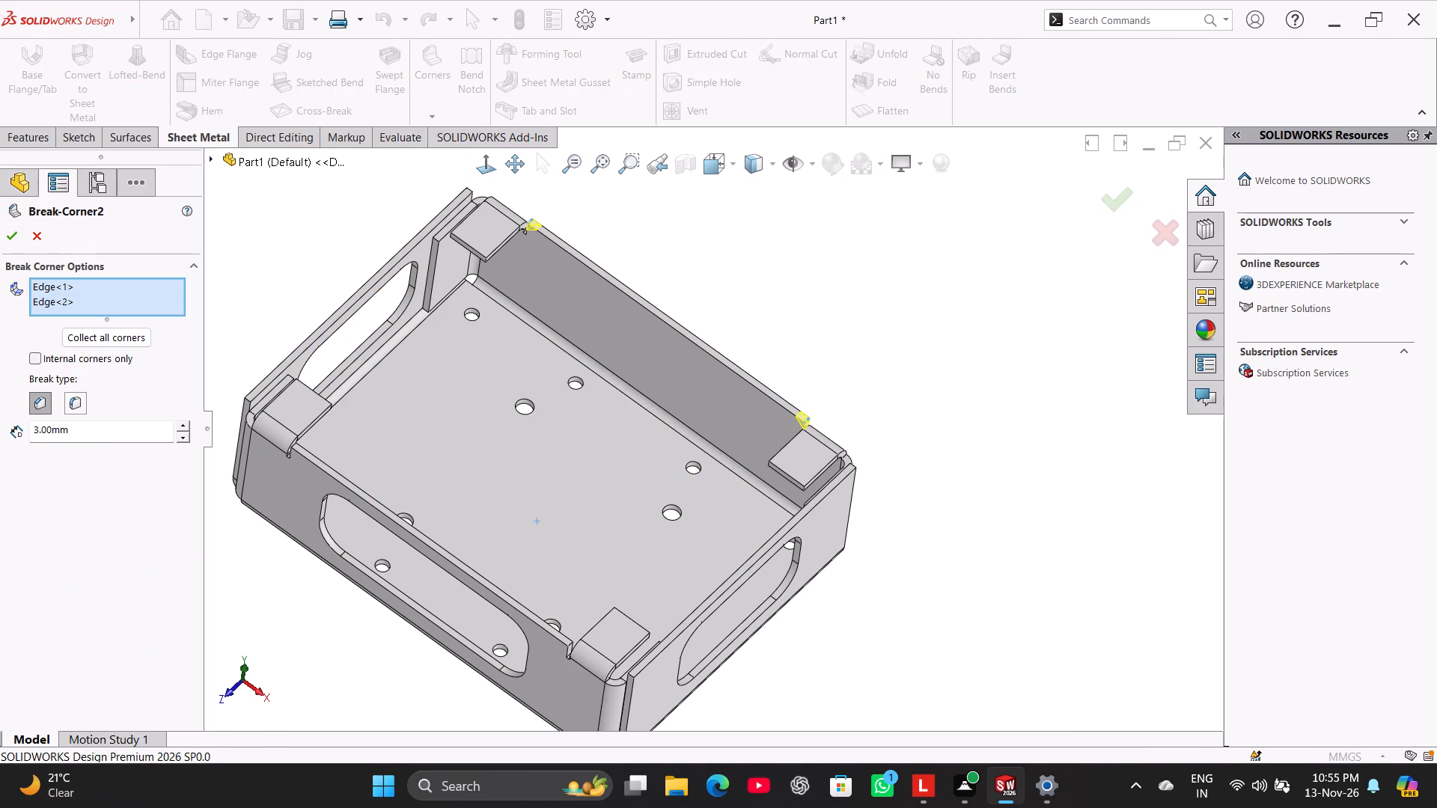
{"action": "scroll", "coordinate": [399, 202], "scroll_direction": "down", "scroll_amount": 2}
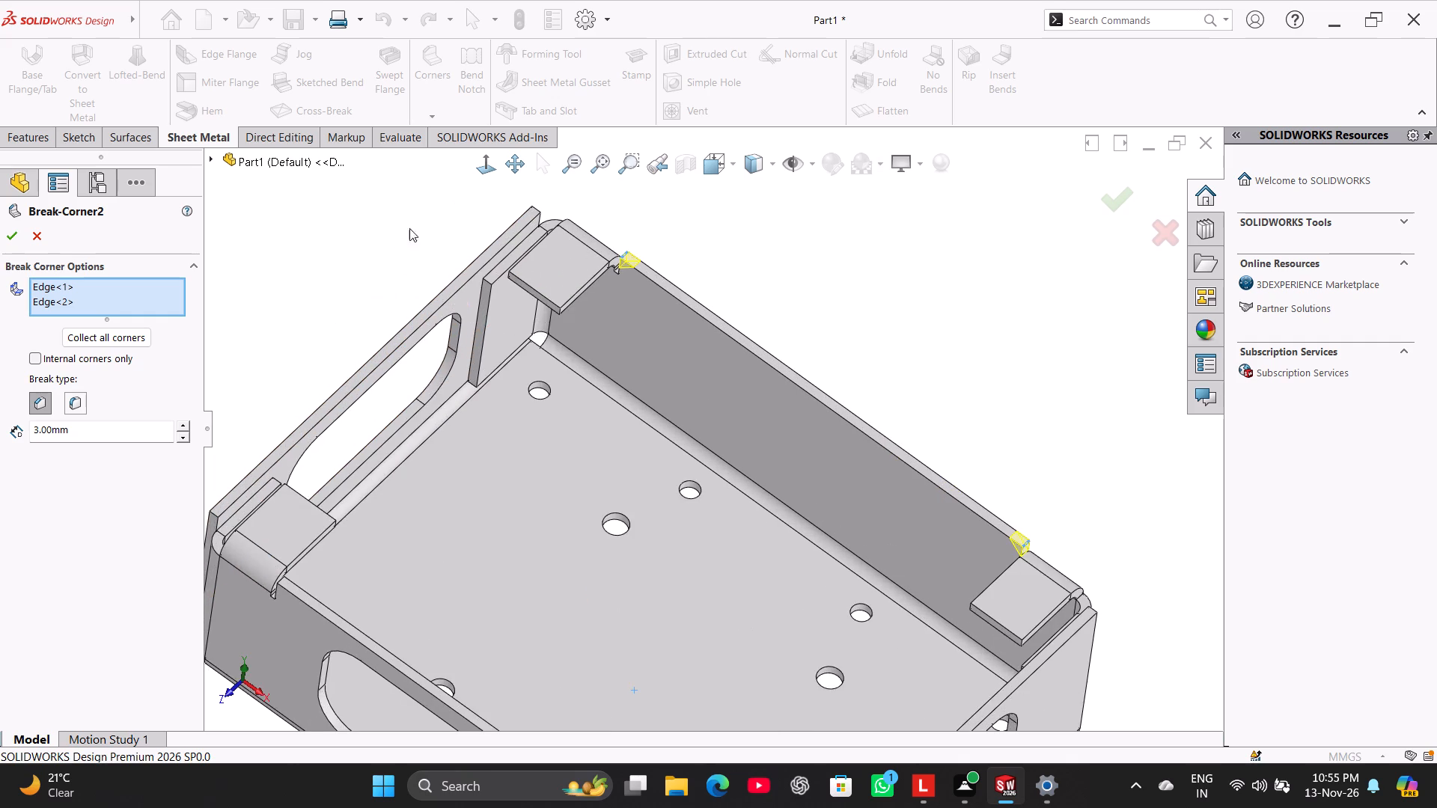
{"action": "scroll", "coordinate": [459, 258], "scroll_direction": "down", "scroll_amount": 1}
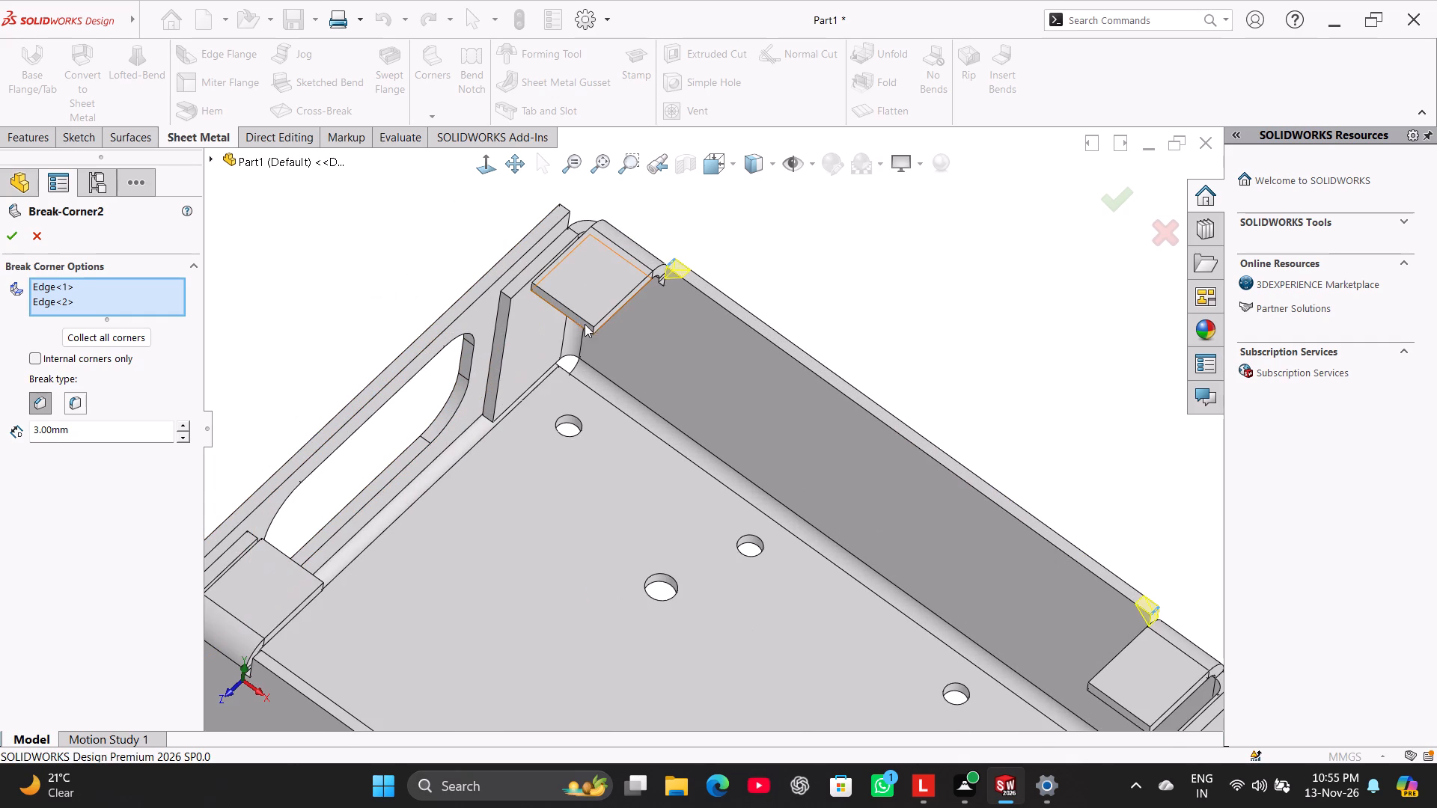
{"action": "left_click", "coordinate": [588, 326]}
{"action": "left_click", "coordinate": [13, 233]}
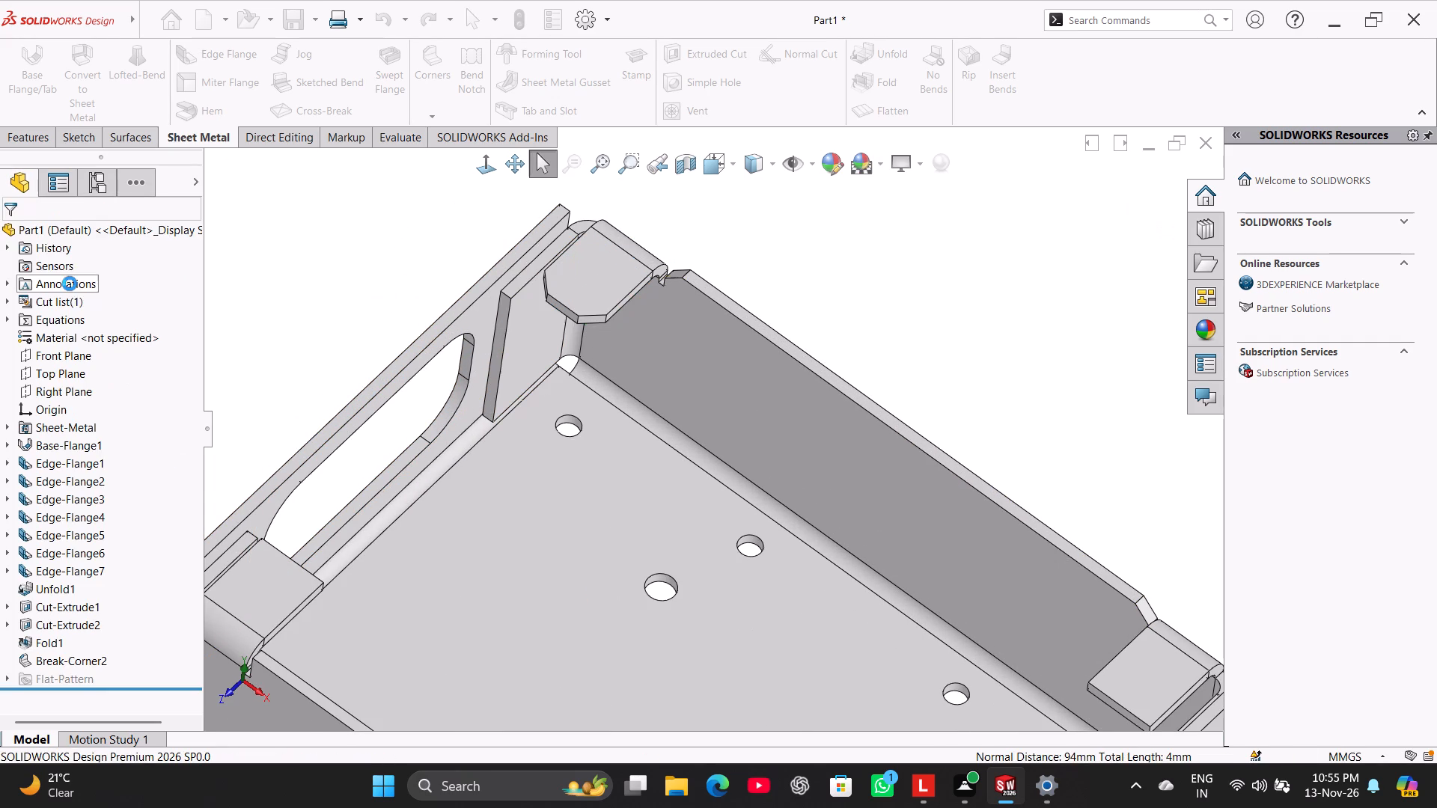
Edit the Break Corner feature to include the vertical side flap inside the left wall's back end, at 3 mm.
{"action": "right_click", "coordinate": [77, 657]}
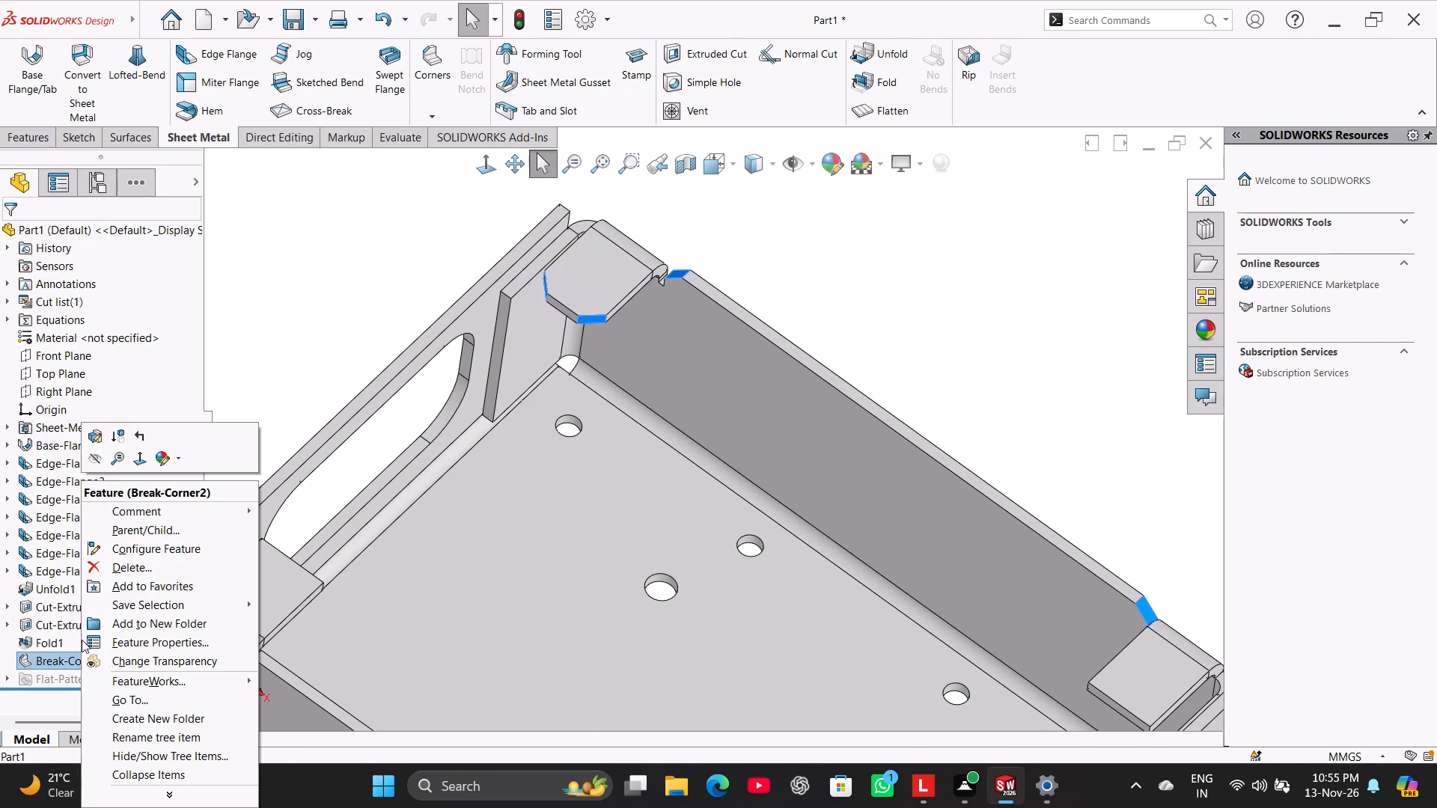
{"action": "left_click", "coordinate": [85, 431]}
{"action": "scroll", "coordinate": [599, 480], "scroll_direction": "up", "scroll_amount": 2}
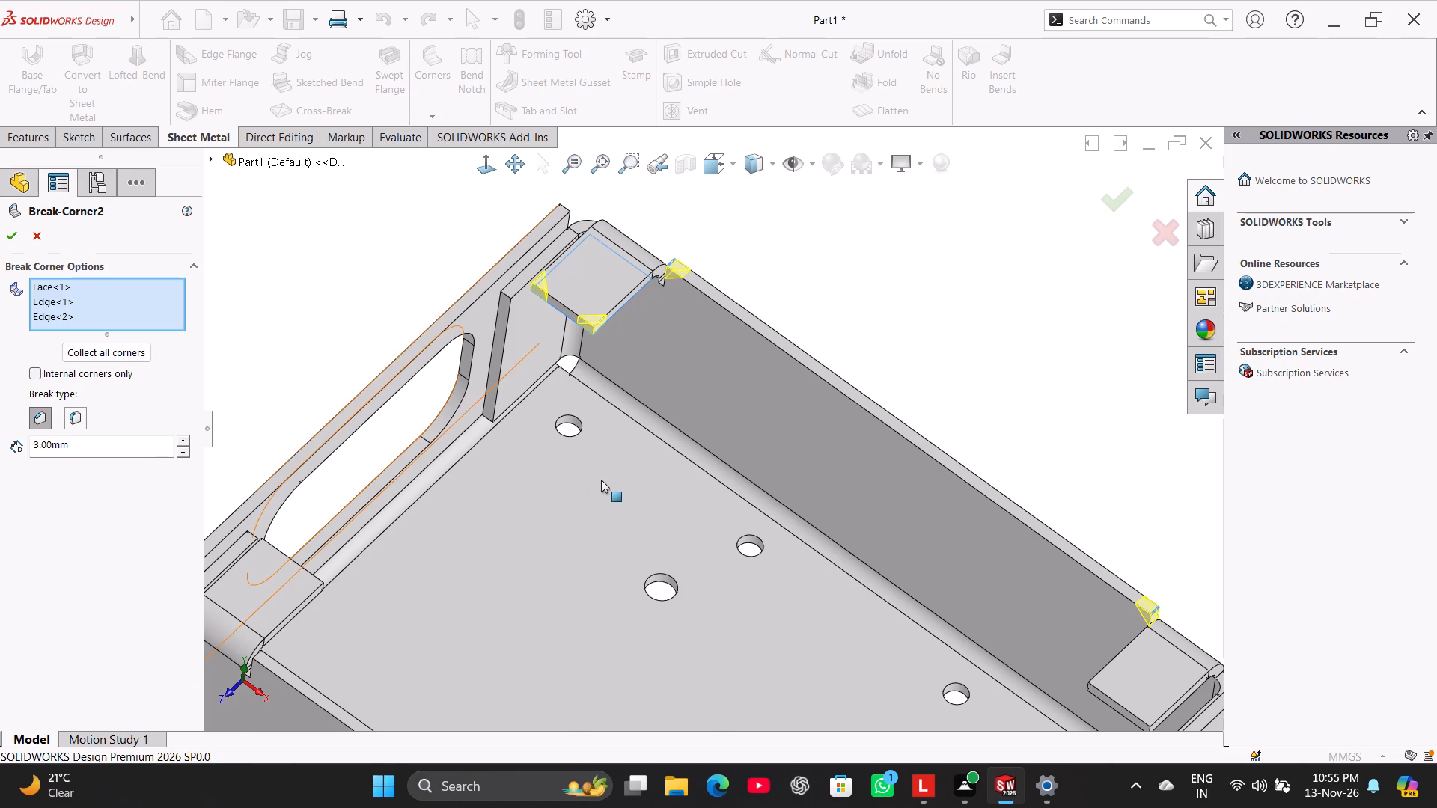
{"action": "scroll", "coordinate": [609, 424], "scroll_direction": "down", "scroll_amount": 1}
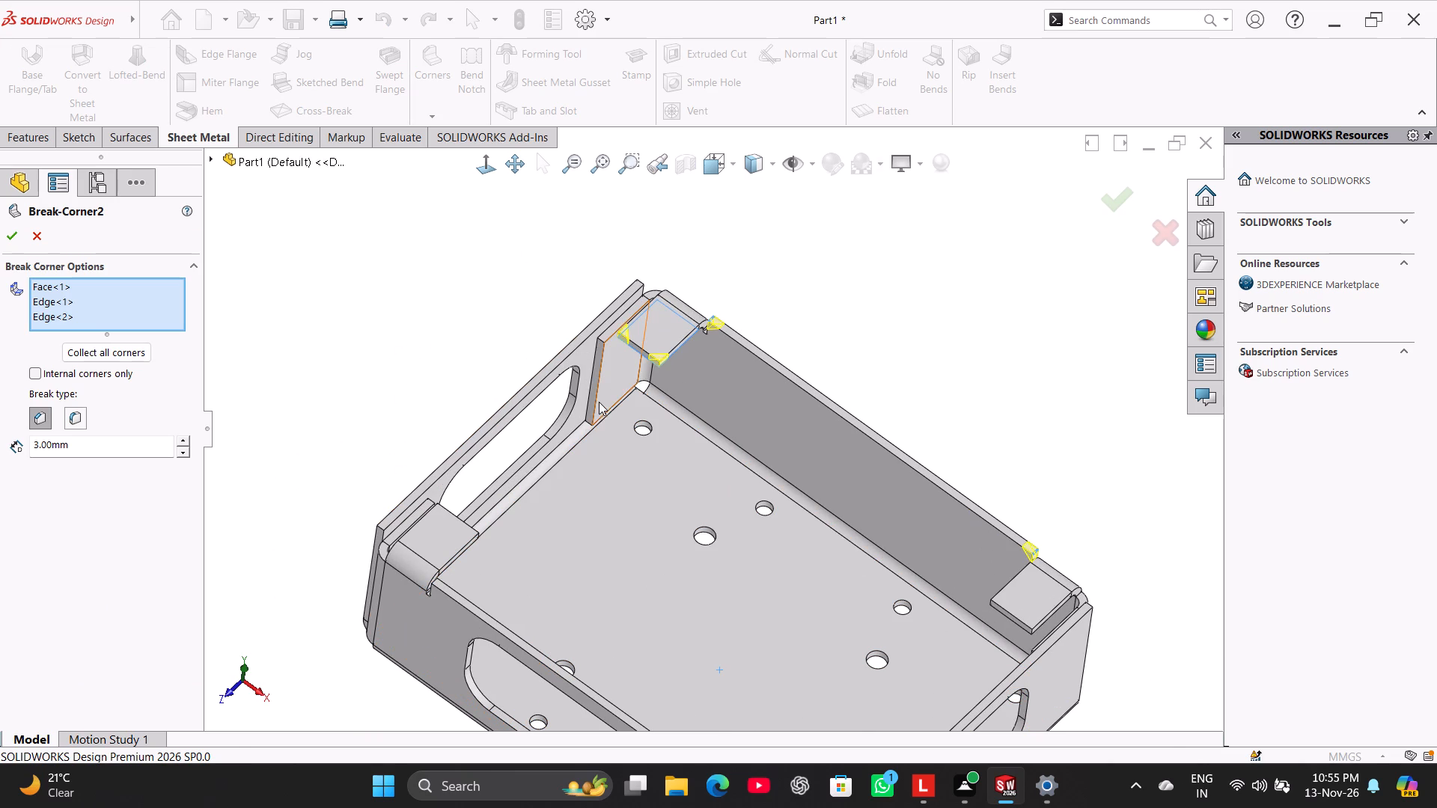
{"action": "left_click", "coordinate": [599, 400]}
{"action": "left_click", "coordinate": [13, 237]}
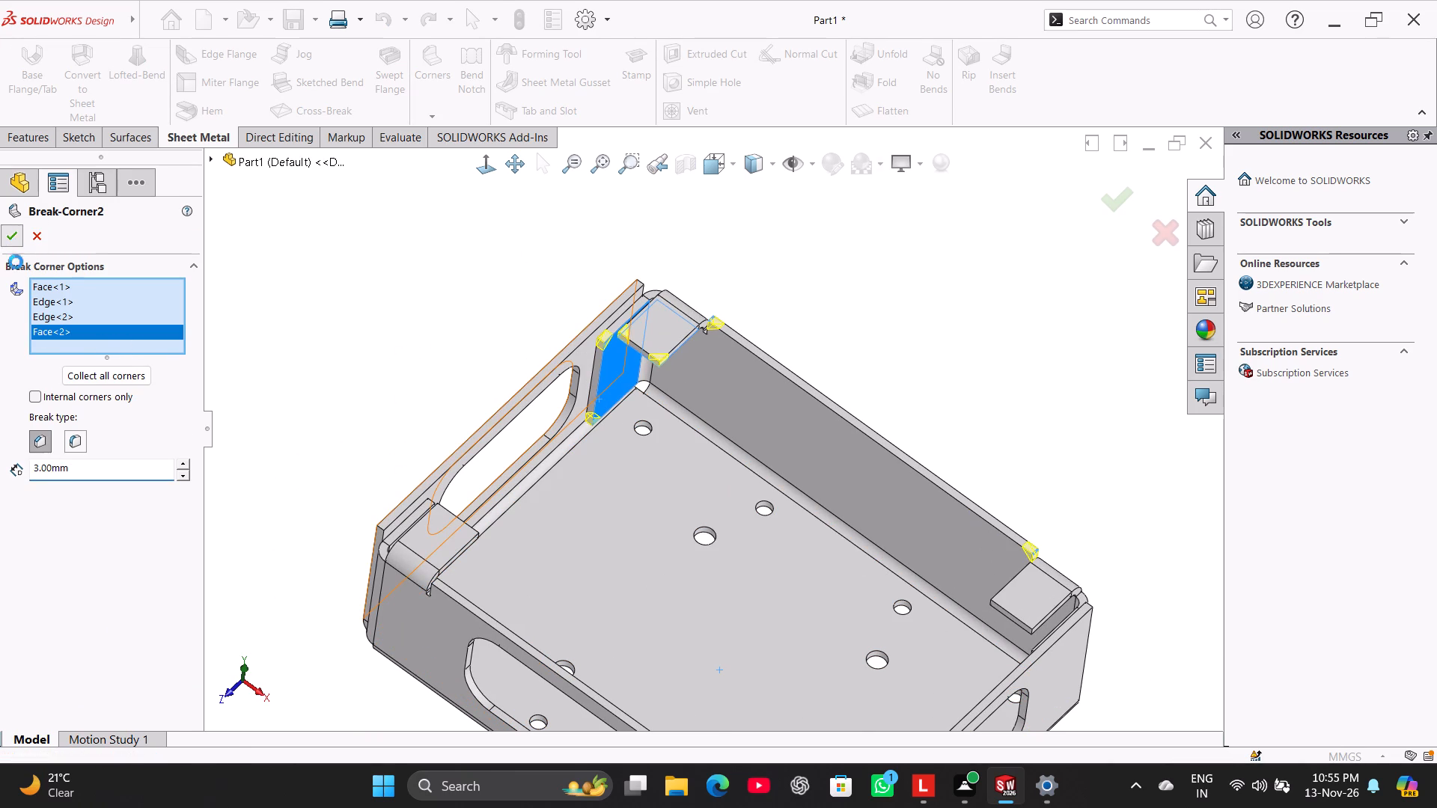
Edit the Break Corner feature to add the faces of the three remaining top tabs (back-right, front-left and front-right) at 3 mm.
{"action": "right_click", "coordinate": [97, 660]}
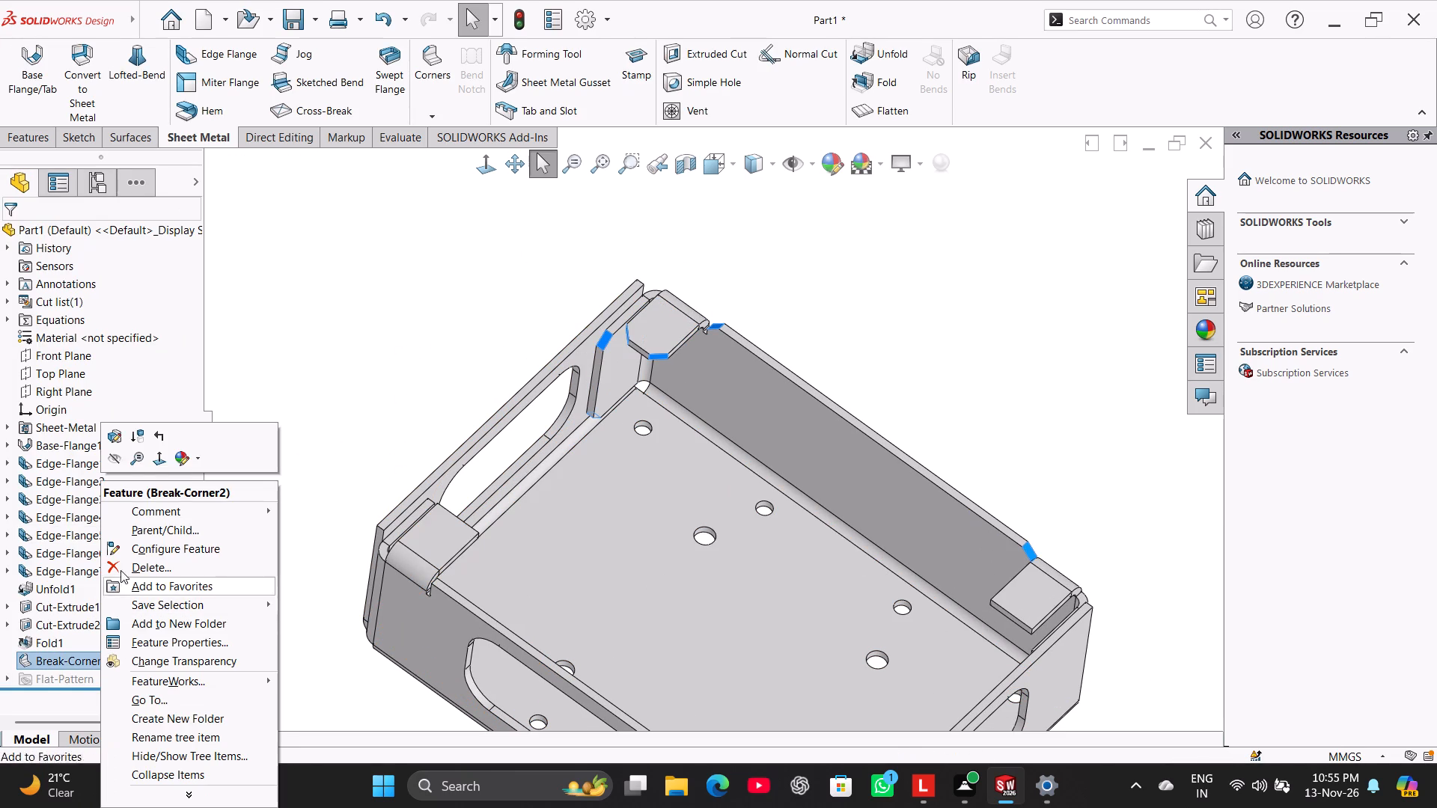
{"action": "left_click", "coordinate": [112, 436]}
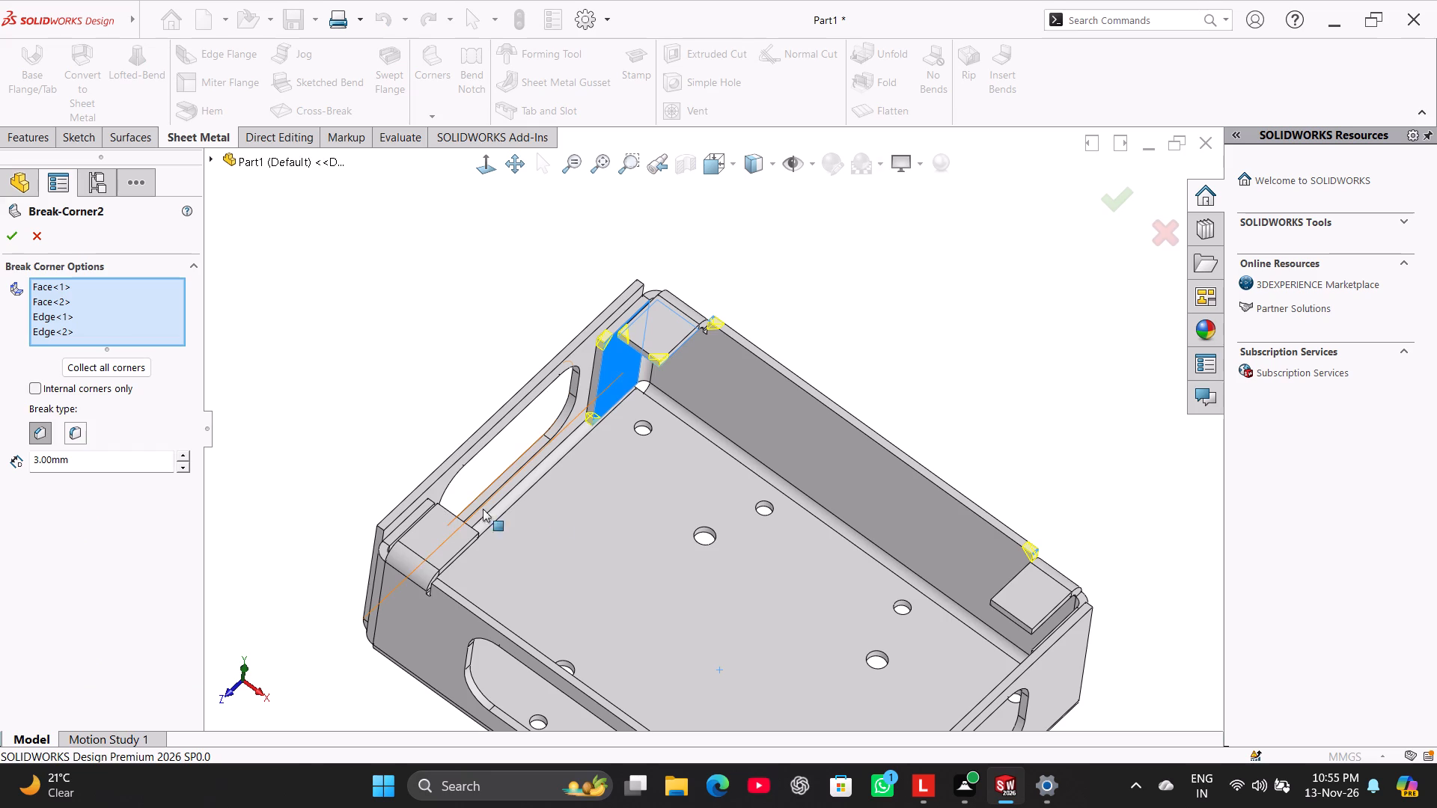
{"action": "left_click", "coordinate": [1012, 617]}
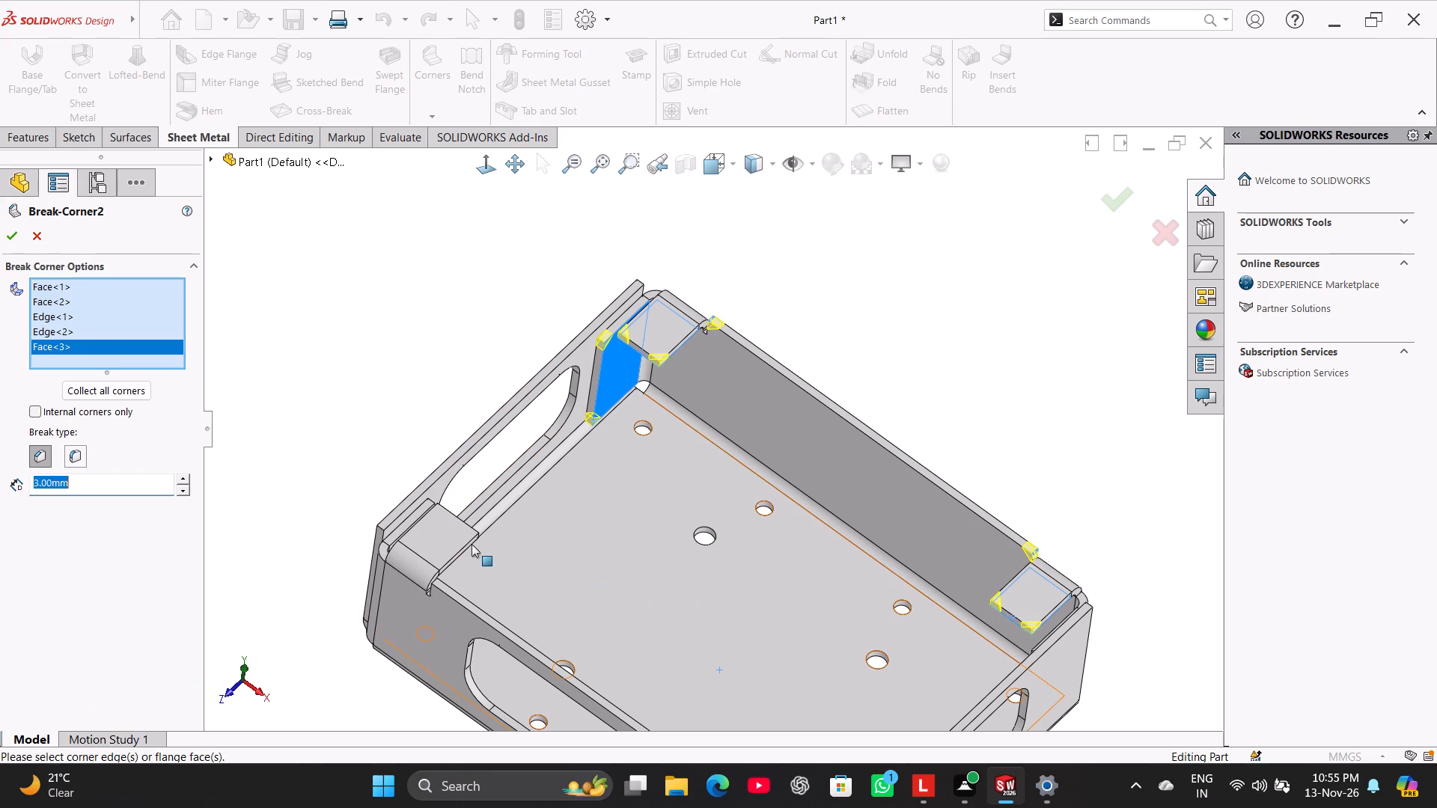
{"action": "left_click", "coordinate": [469, 544]}
{"action": "scroll", "coordinate": [603, 606], "scroll_direction": "up", "scroll_amount": 2}
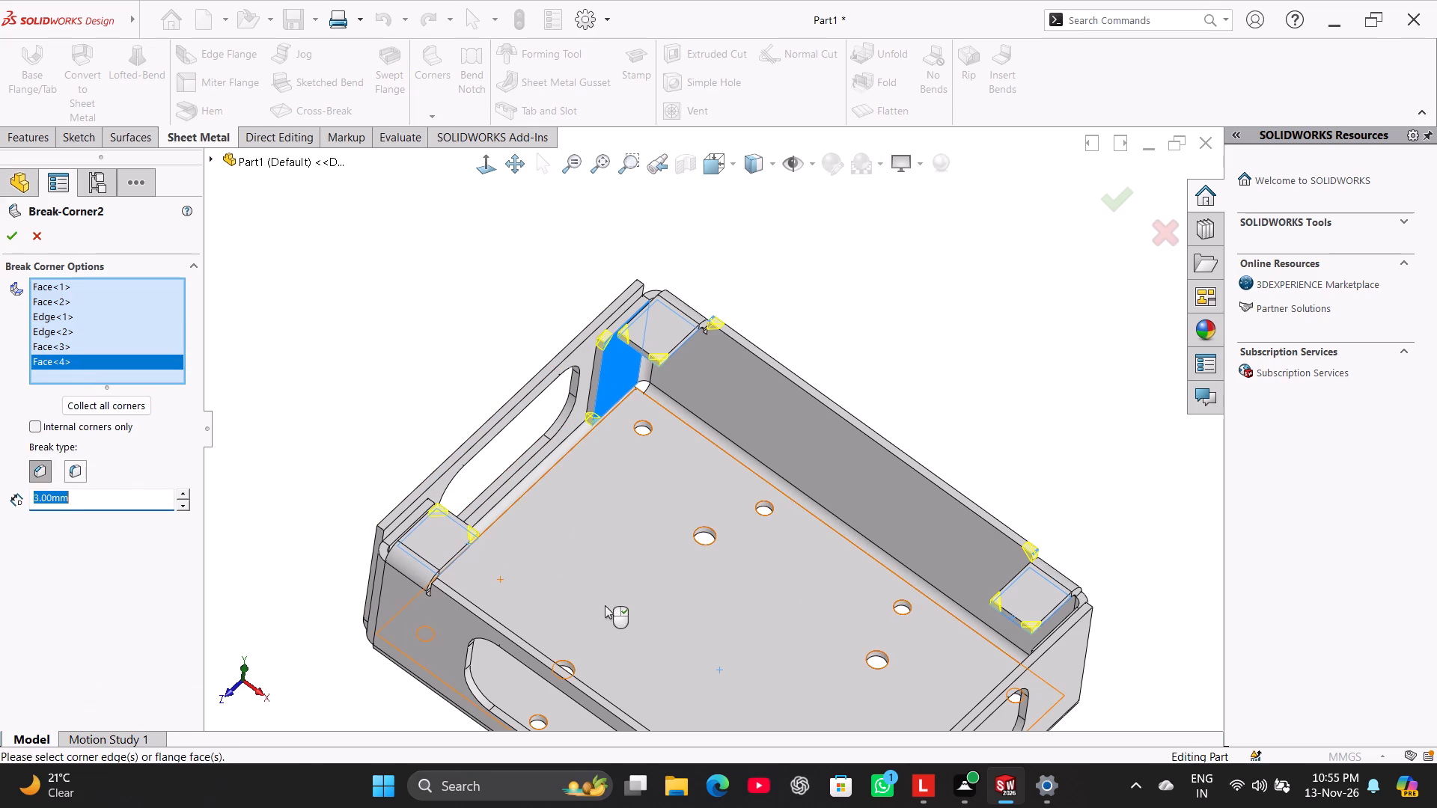
{"action": "scroll", "coordinate": [784, 645], "scroll_direction": "down", "scroll_amount": 4}
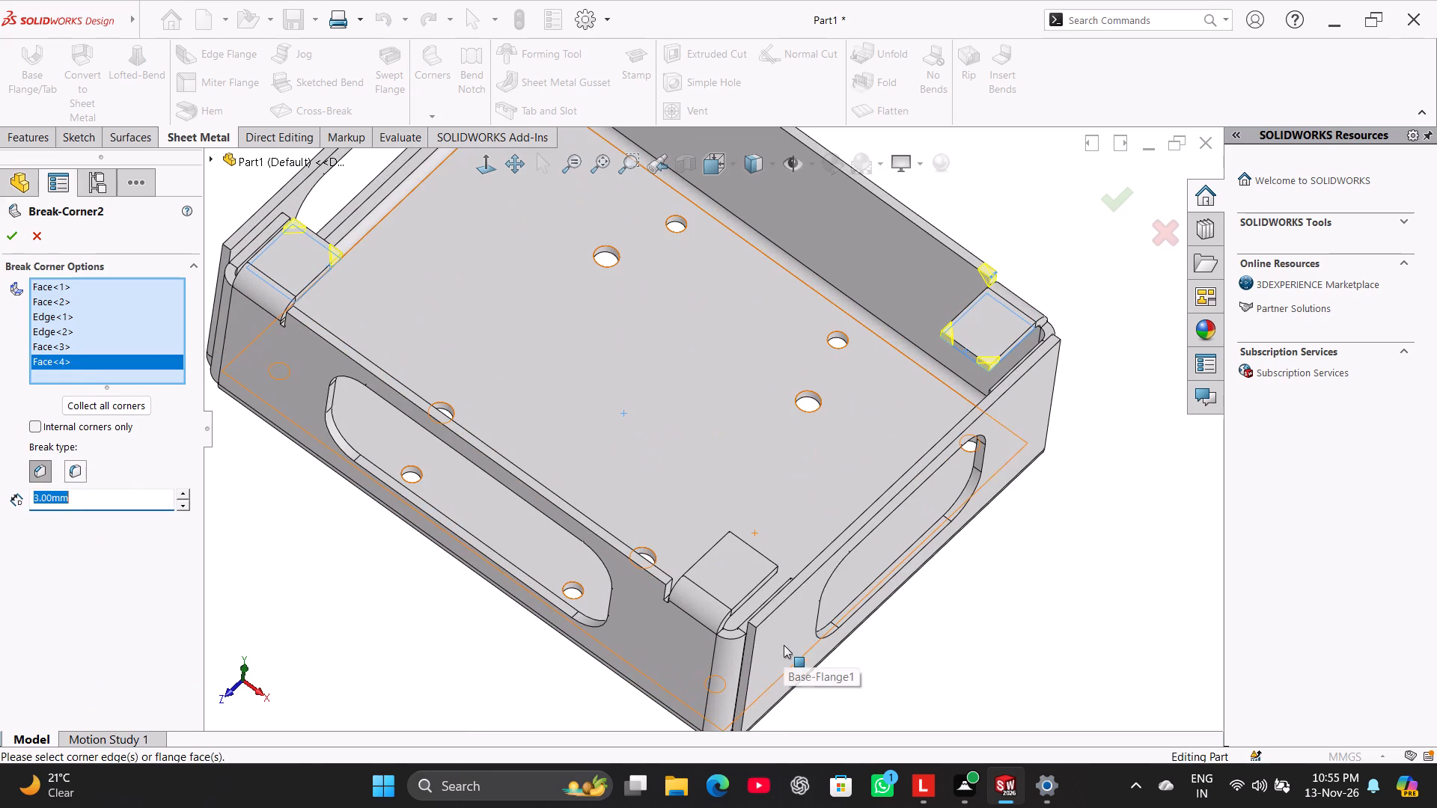
{"action": "left_click", "coordinate": [764, 583]}
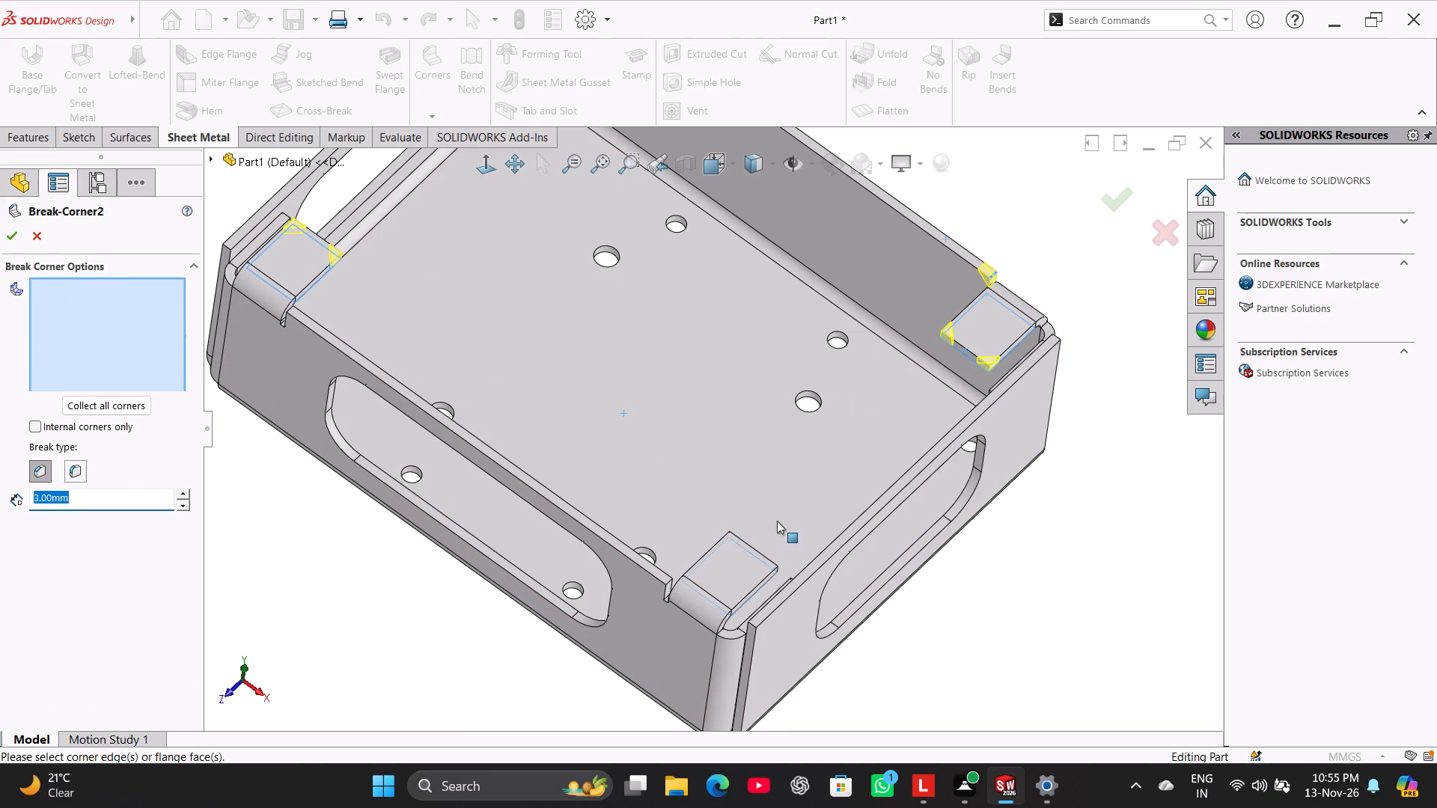
Add the three remaining vertical side flaps inside the left and right walls to the 3 mm Break Corner and apply it.
{"action": "scroll", "coordinate": [317, 414], "scroll_direction": "up", "scroll_amount": 2}
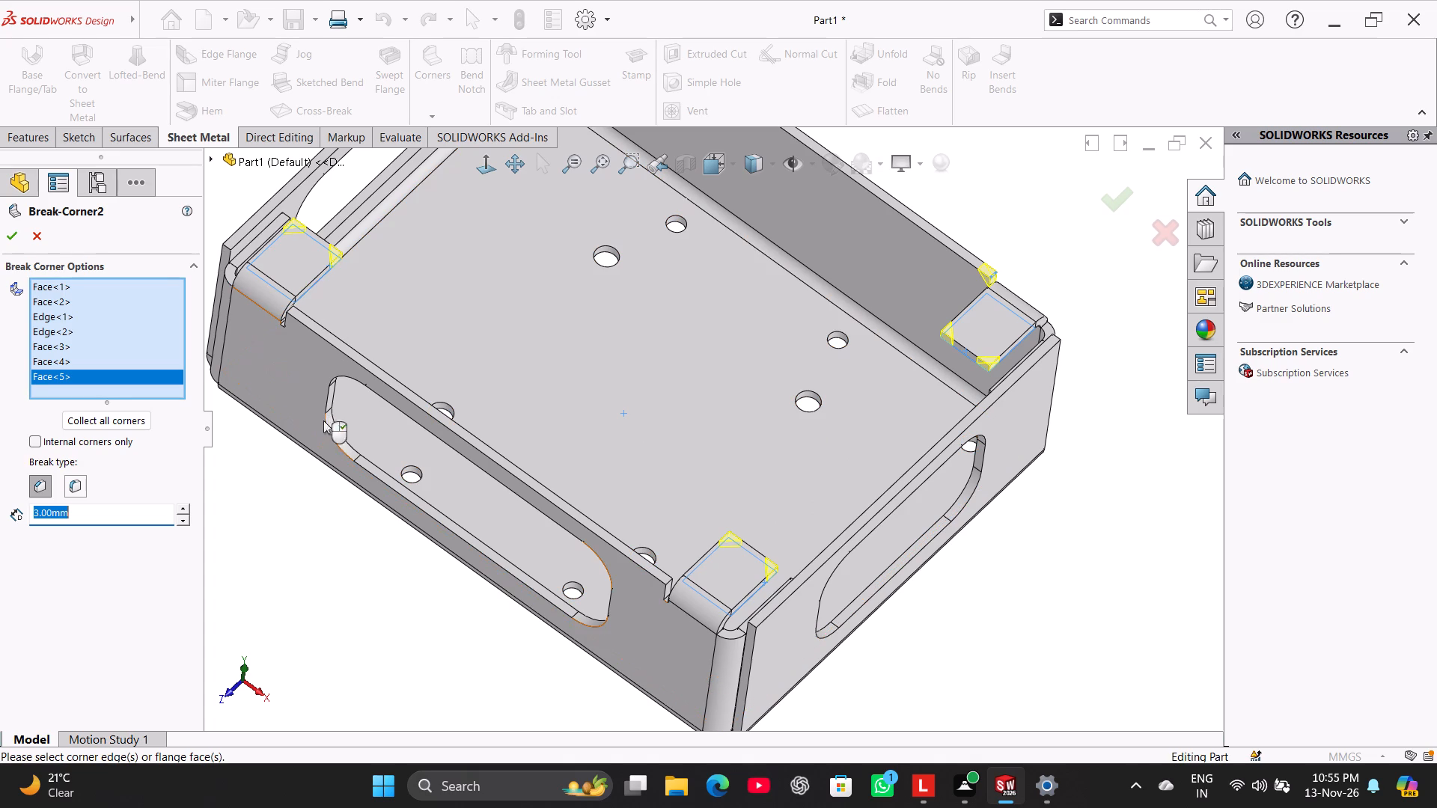
{"action": "scroll", "coordinate": [346, 439], "scroll_direction": "up", "scroll_amount": 3}
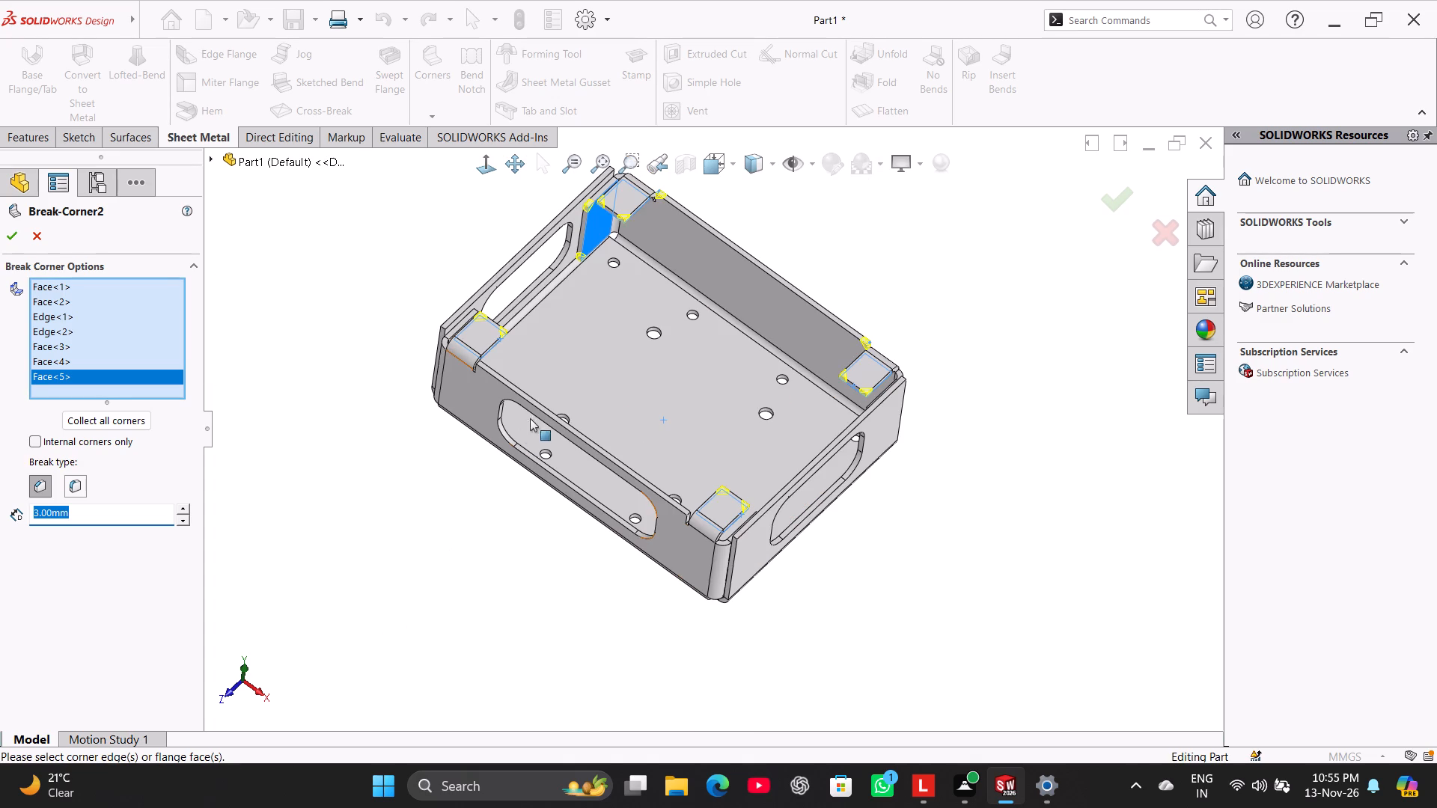
{"action": "middle_click_drag", "start_coordinate": [565, 386], "coordinate": [468, 453]}
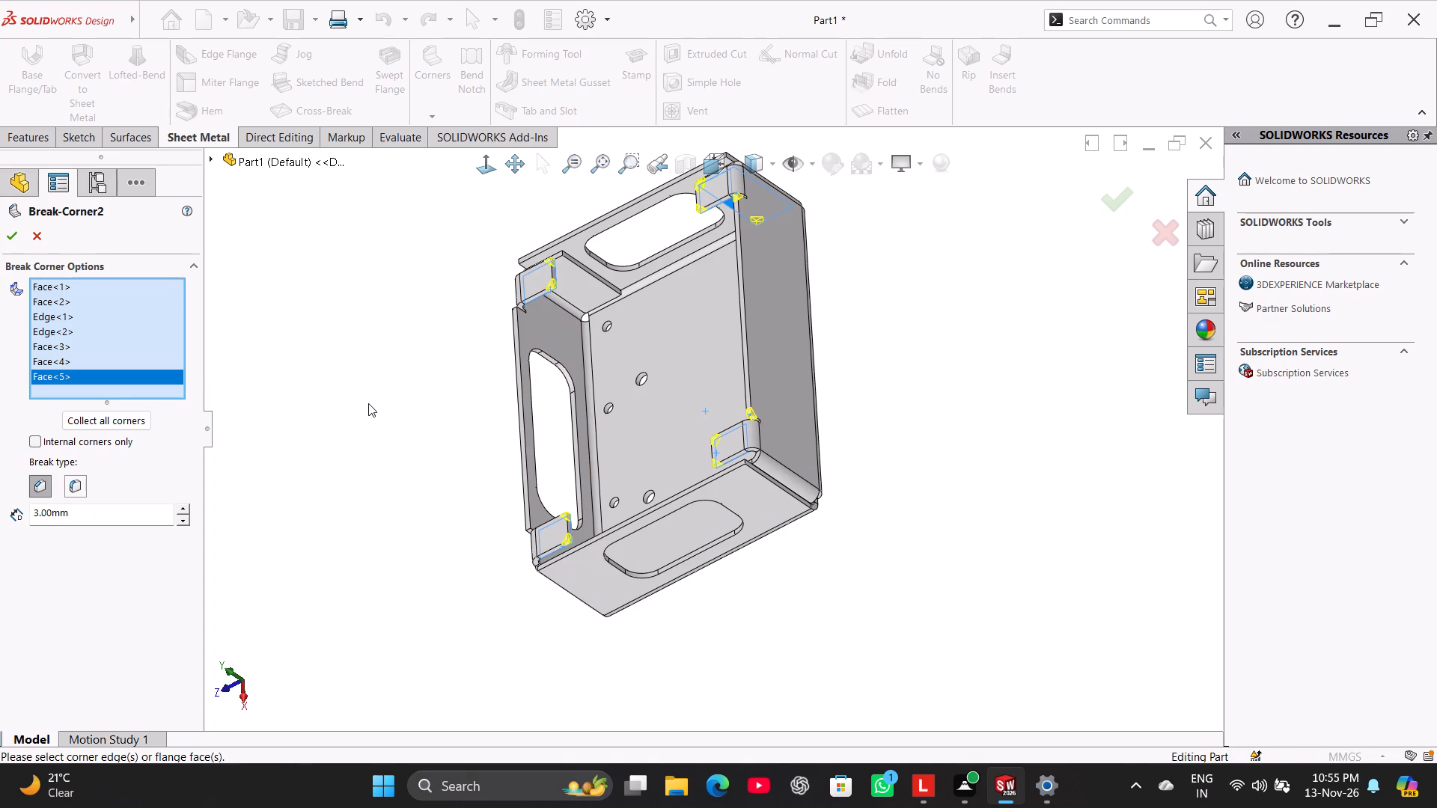
{"action": "middle_click_drag", "start_coordinate": [412, 447], "coordinate": [446, 421]}
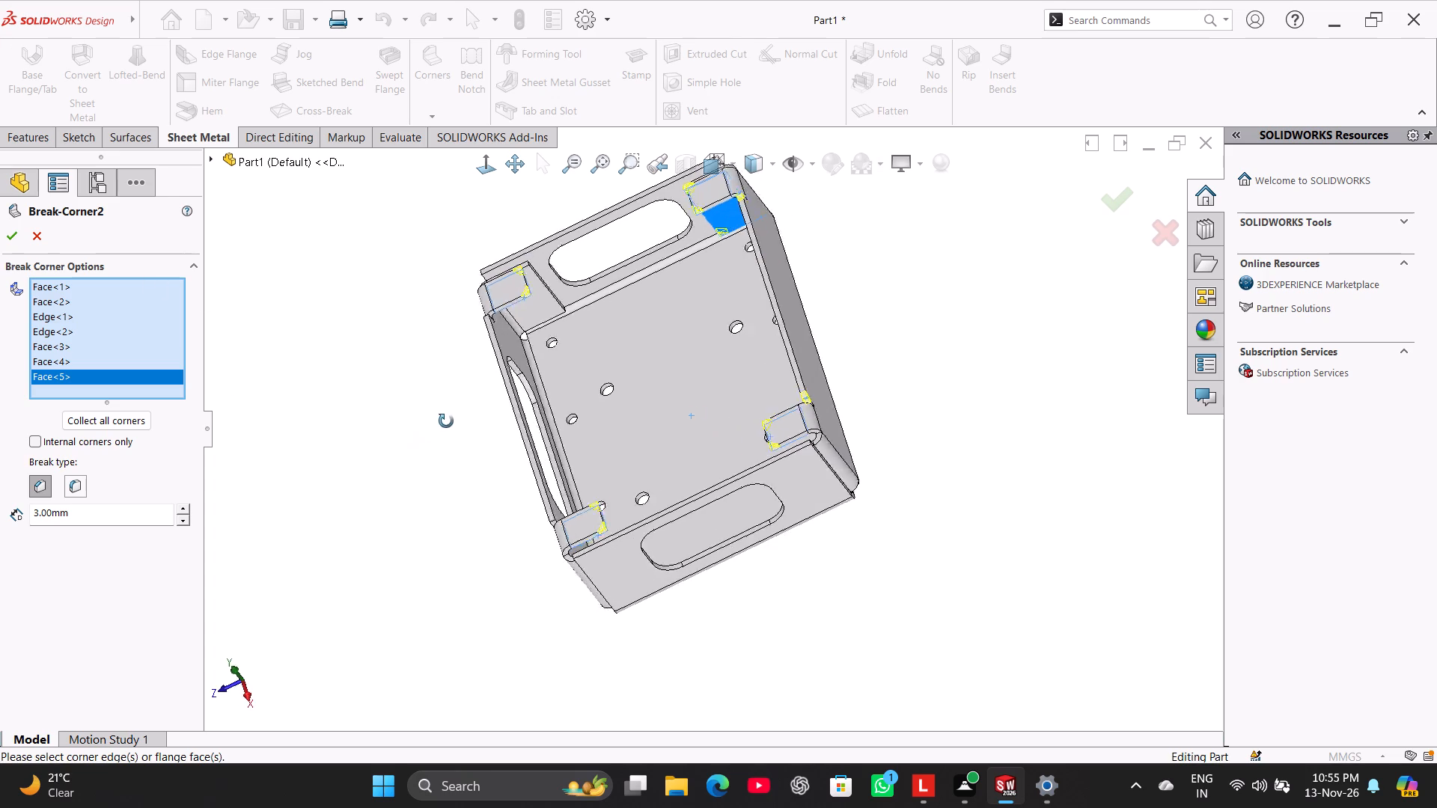
{"action": "middle_click_drag", "start_coordinate": [446, 421], "coordinate": [382, 605]}
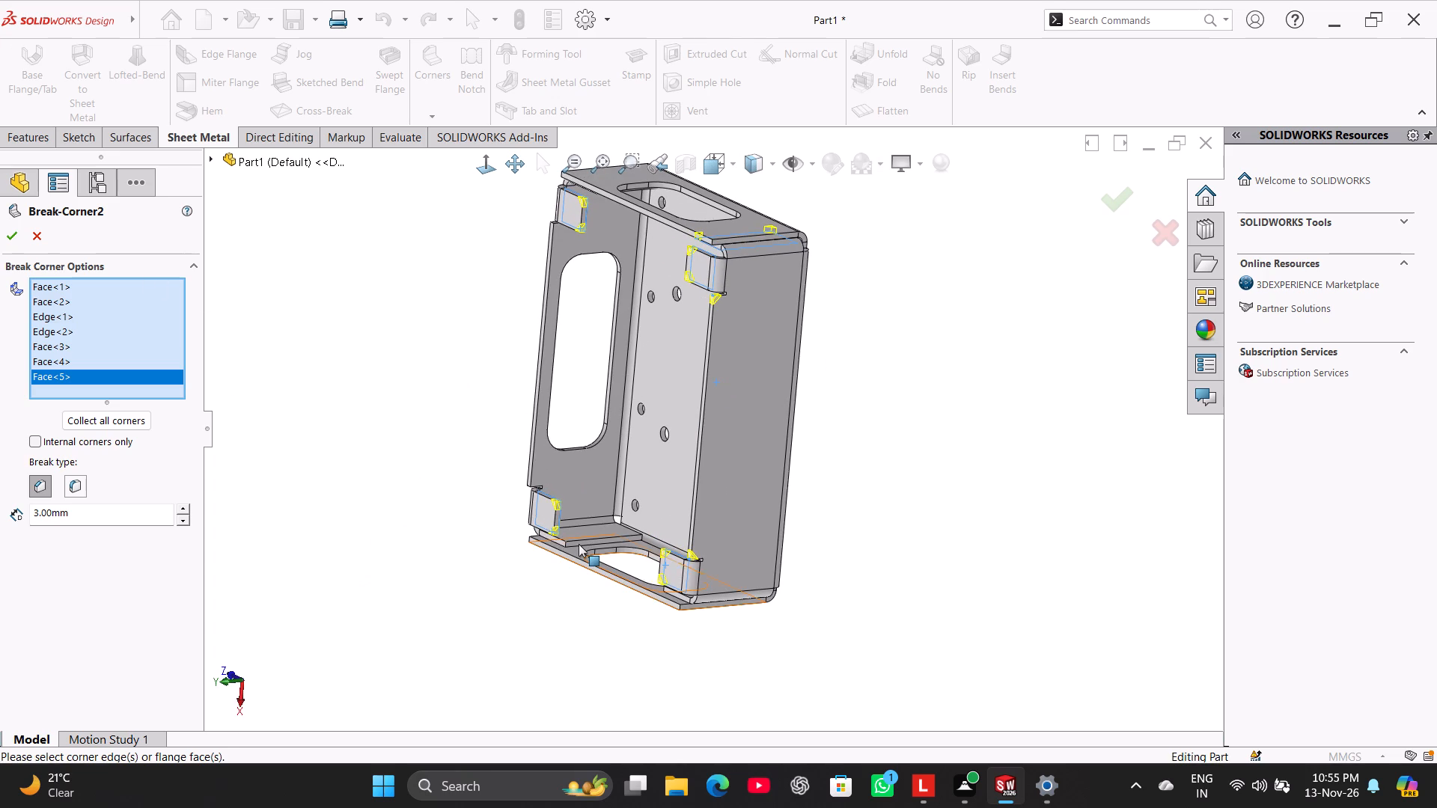
{"action": "left_click", "coordinate": [579, 544]}
{"action": "middle_click_drag", "start_coordinate": [460, 358], "coordinate": [502, 218]}
{"action": "left_click", "coordinate": [614, 236]}
{"action": "middle_click_drag", "start_coordinate": [445, 340], "coordinate": [501, 355]}
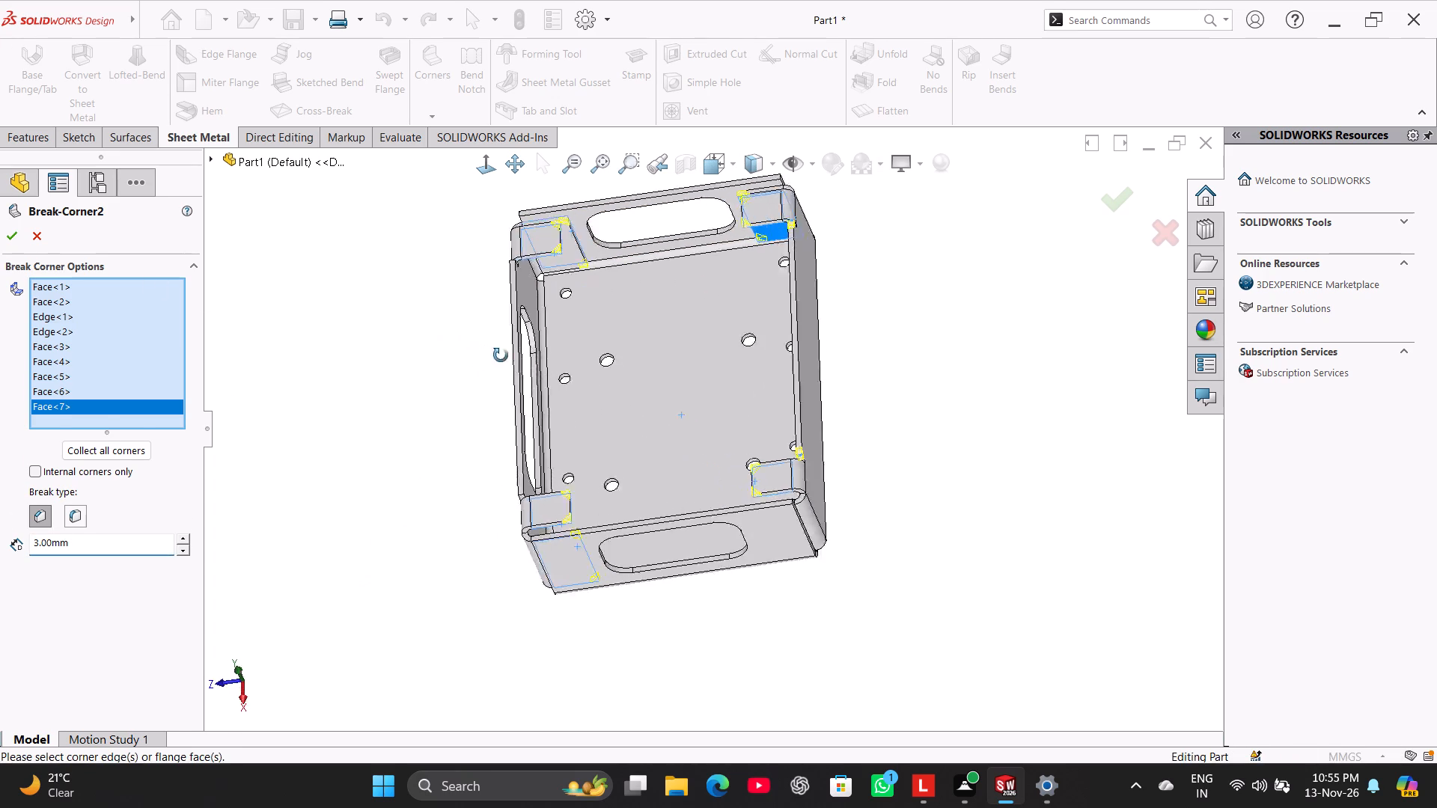
{"action": "middle_click_drag", "start_coordinate": [501, 355], "coordinate": [579, 512]}
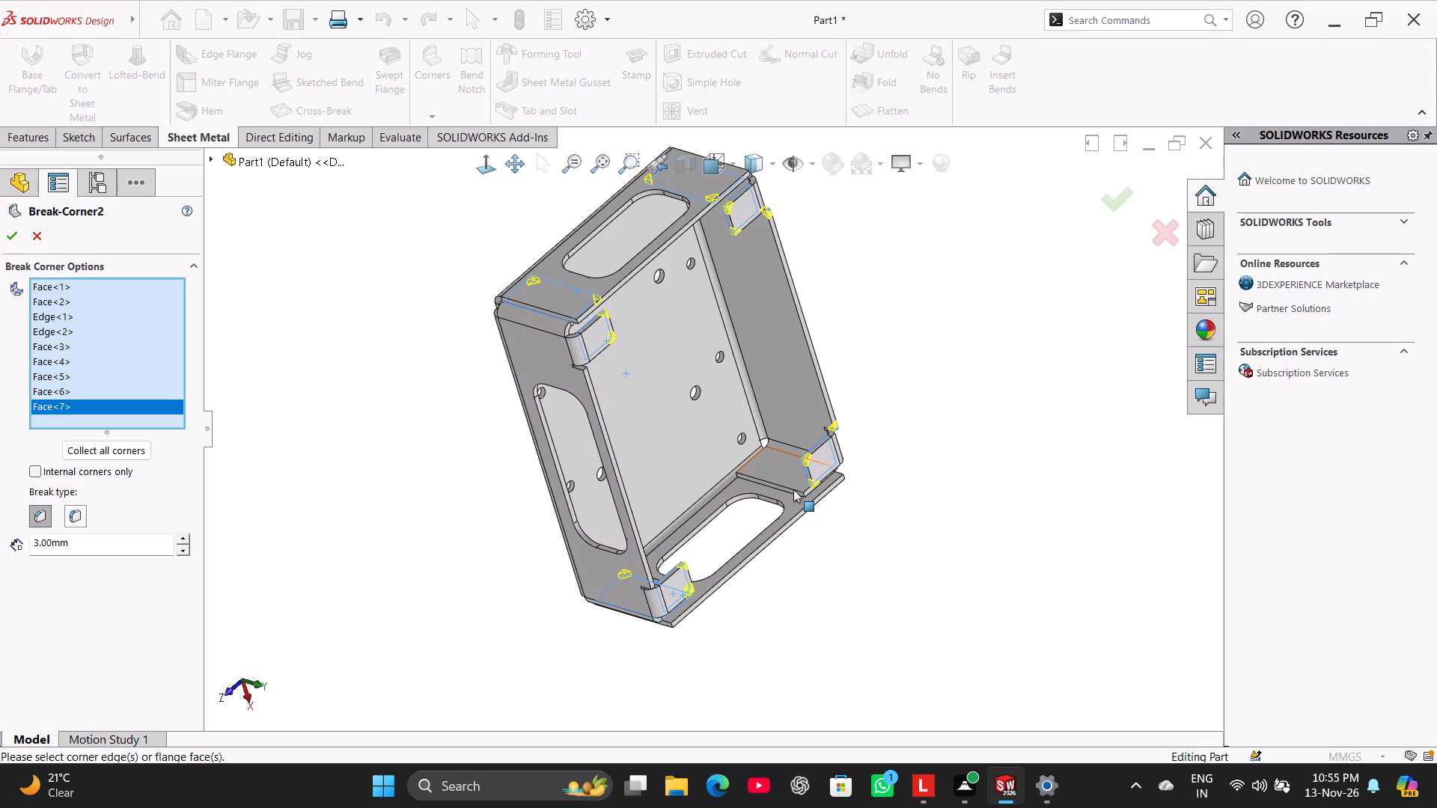
{"action": "left_click", "coordinate": [793, 489]}
{"action": "middle_click_drag", "start_coordinate": [519, 559], "coordinate": [424, 387]}
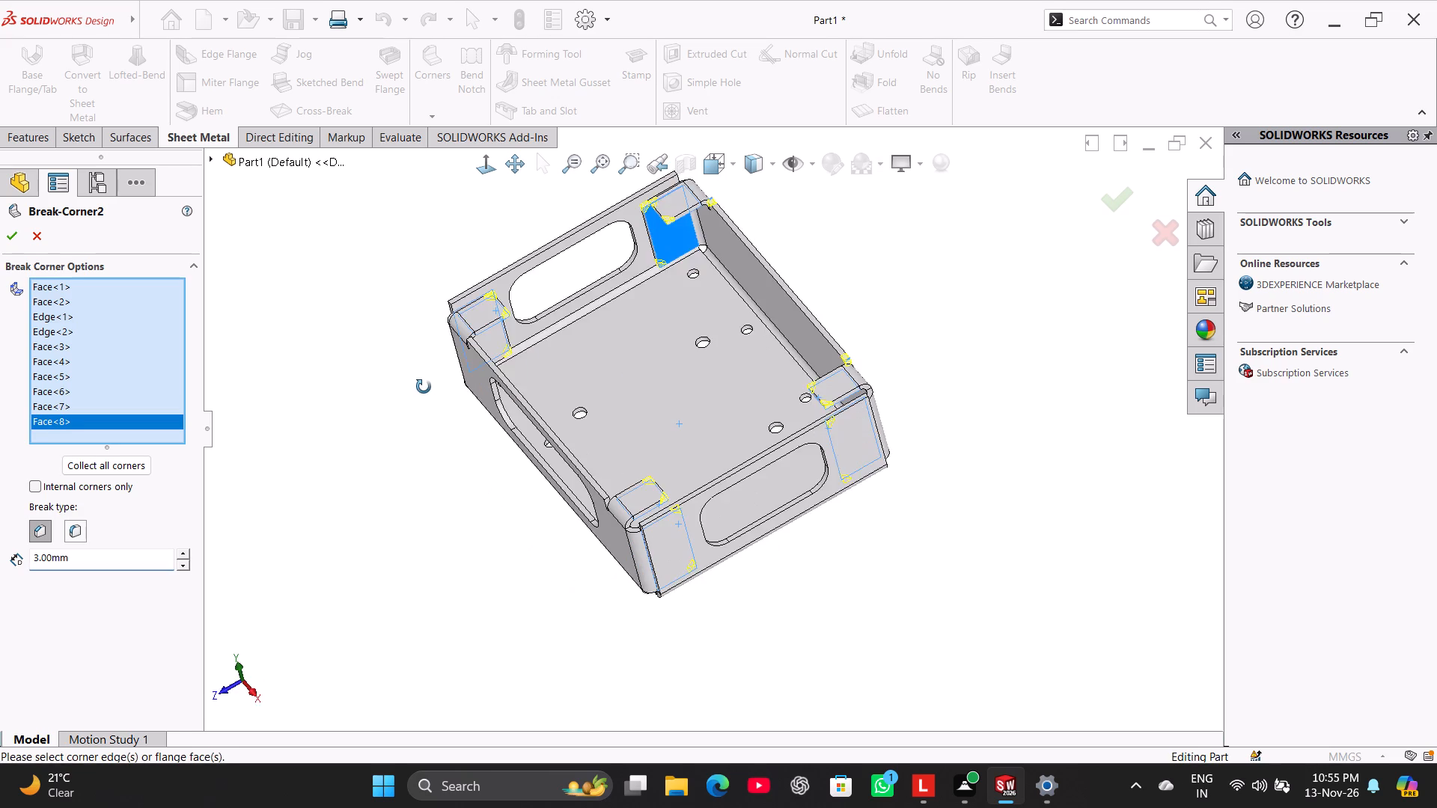
{"action": "middle_click_drag", "start_coordinate": [424, 387], "coordinate": [409, 346]}
{"action": "left_click", "coordinate": [17, 234]}
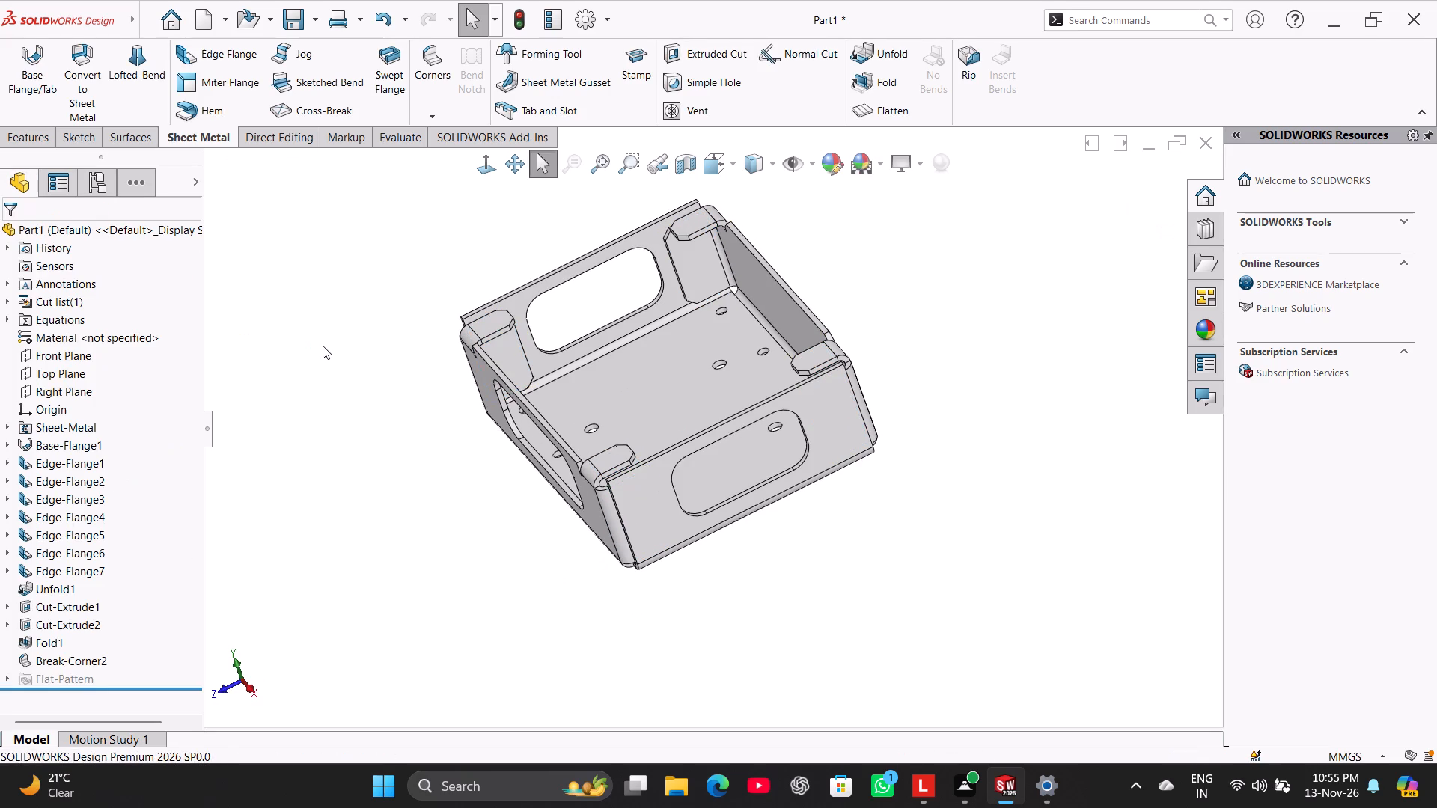
Edit the Break Corner feature to add the short edges at both upper corners of the front wall, at 3 mm.
{"action": "scroll", "coordinate": [353, 376], "scroll_direction": "down", "scroll_amount": 1}
{"action": "middle_click_drag", "start_coordinate": [353, 377], "coordinate": [316, 403]}
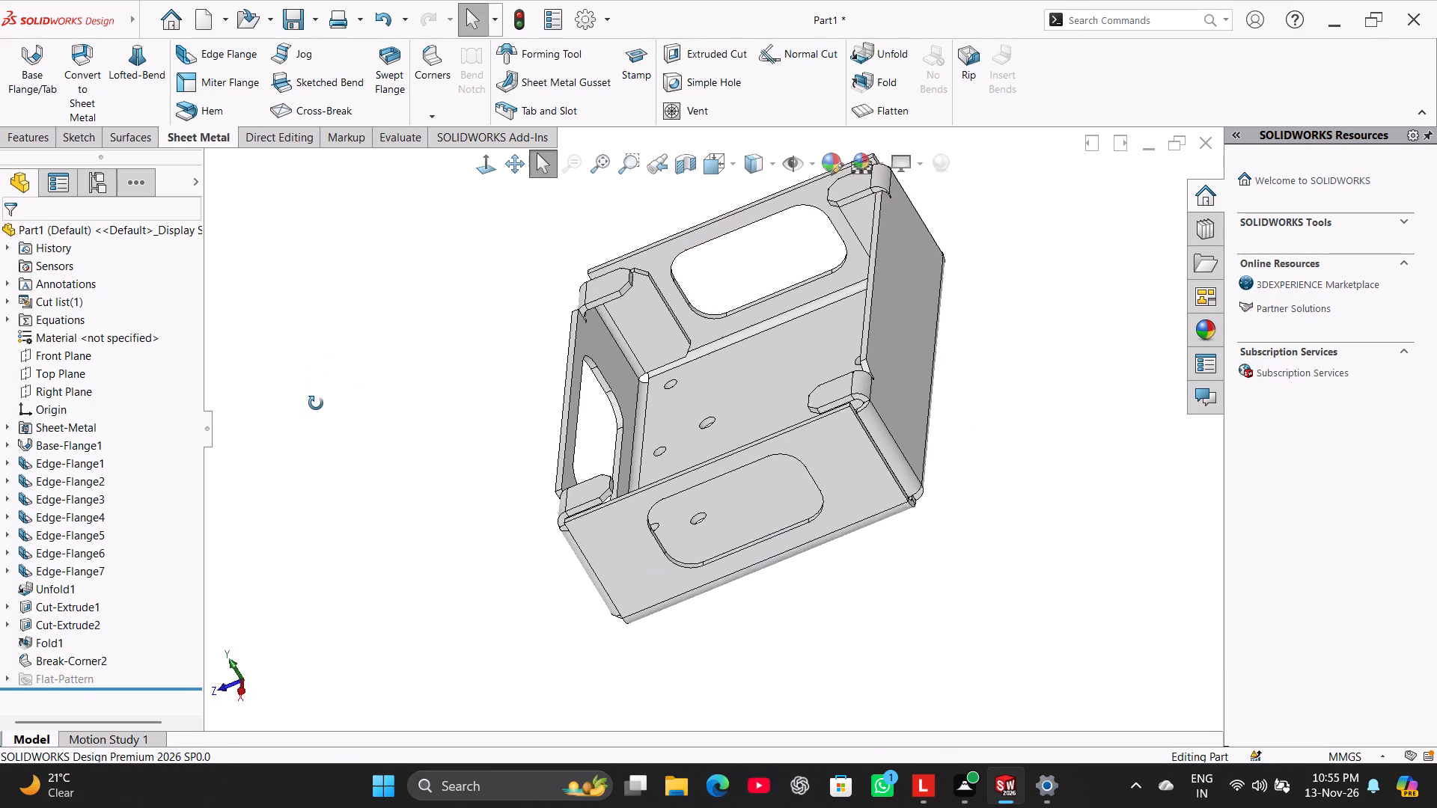
{"action": "middle_click_drag", "start_coordinate": [316, 403], "coordinate": [456, 512]}
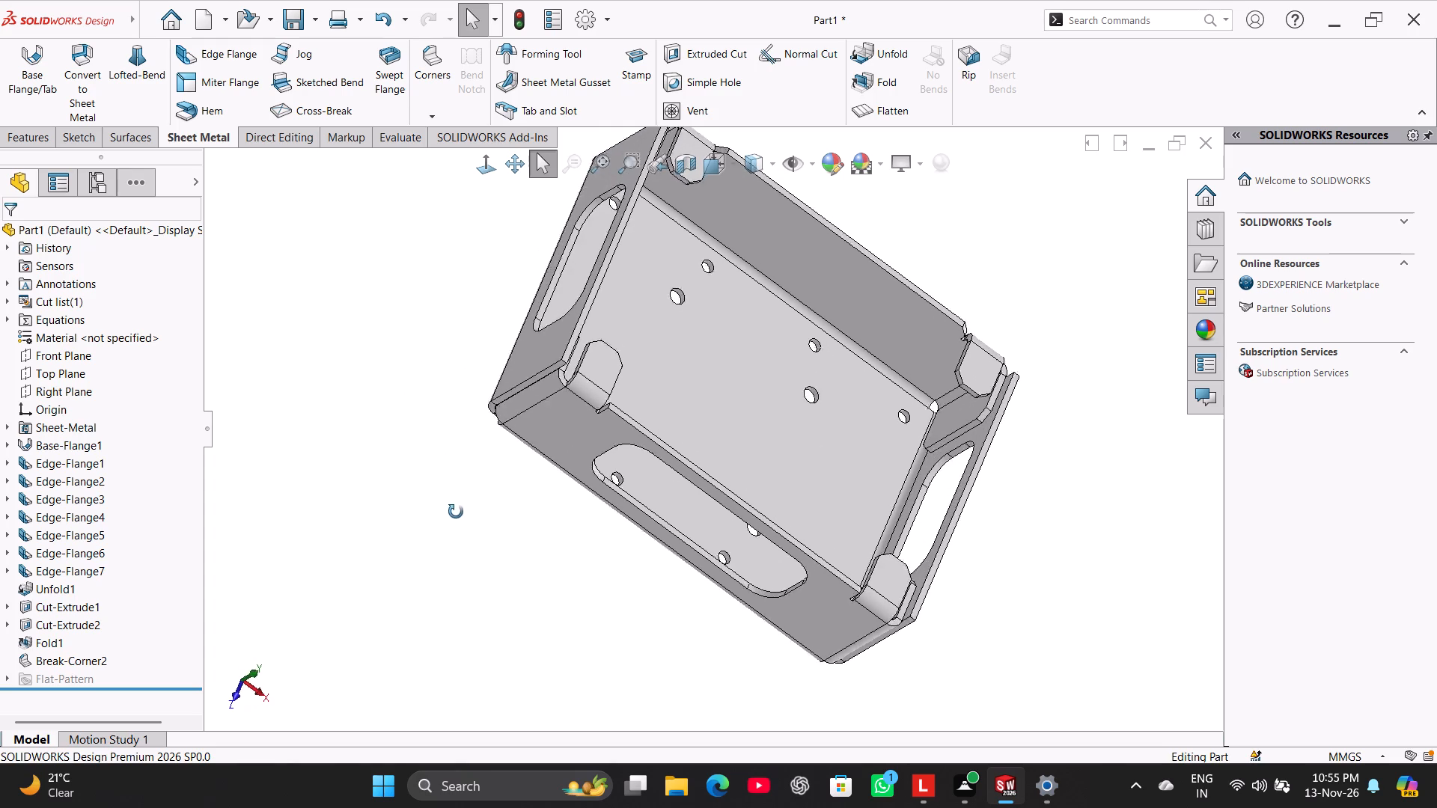
{"action": "middle_click_drag", "start_coordinate": [456, 512], "coordinate": [367, 610]}
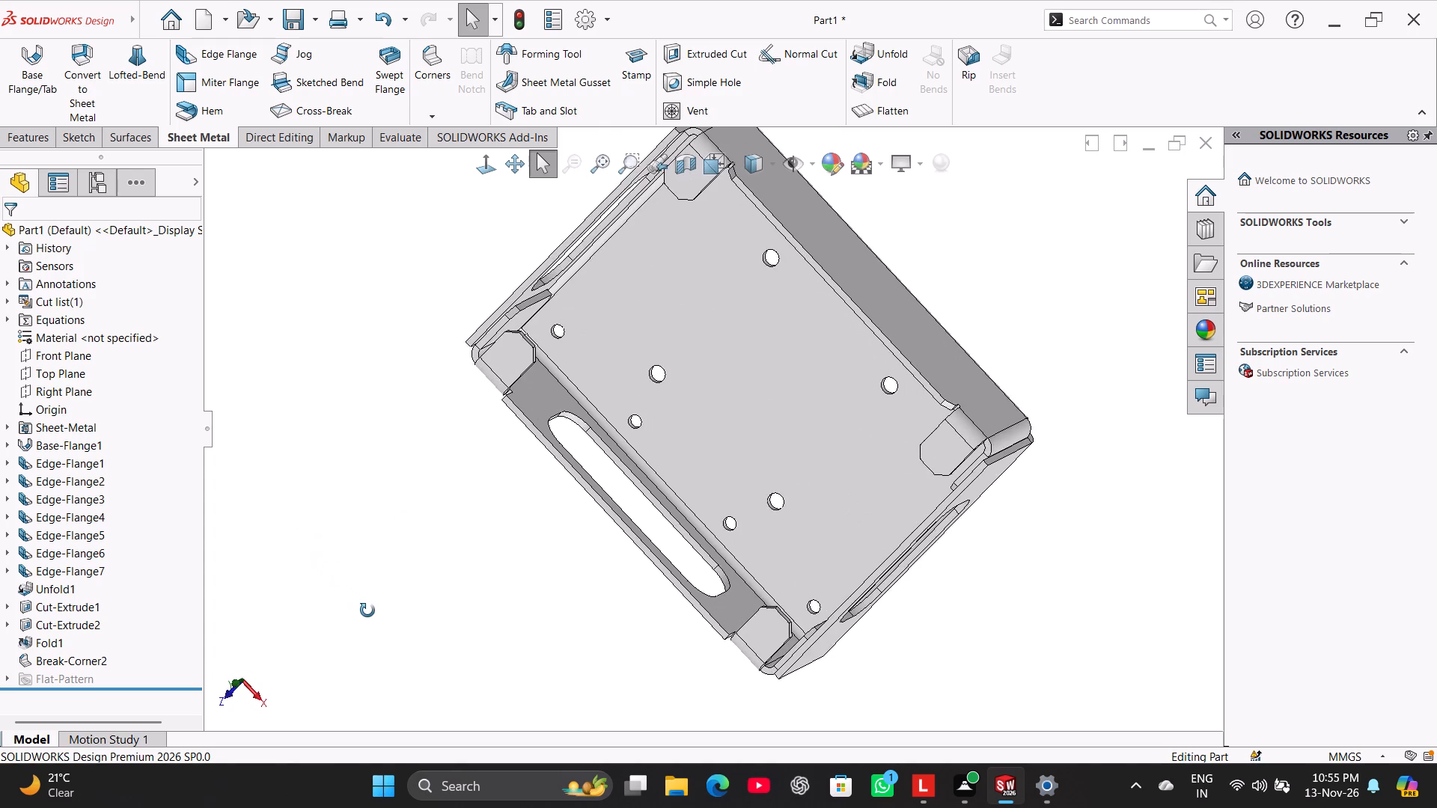
{"action": "middle_click_drag", "start_coordinate": [367, 610], "coordinate": [357, 545]}
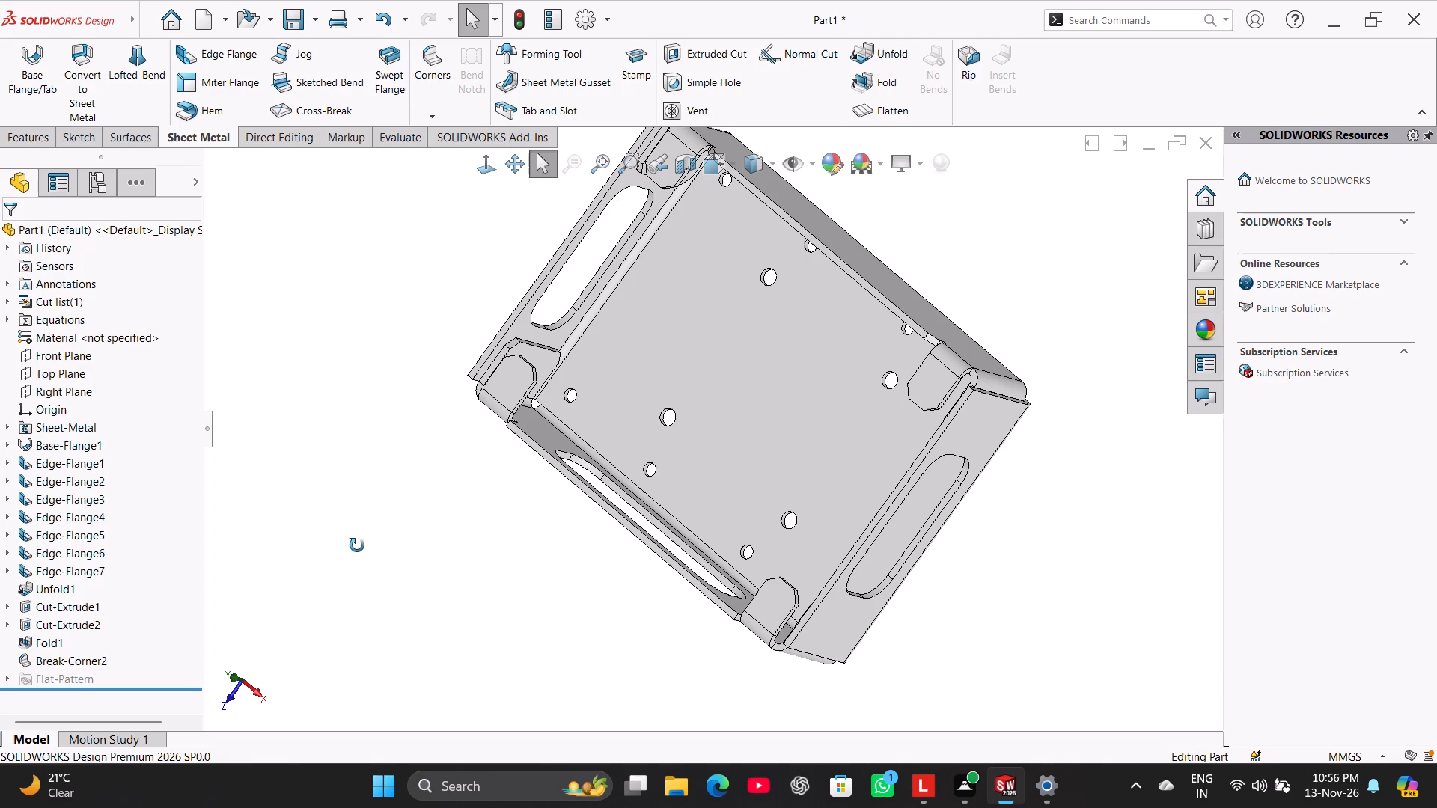
{"action": "middle_click_drag", "start_coordinate": [357, 545], "coordinate": [298, 464]}
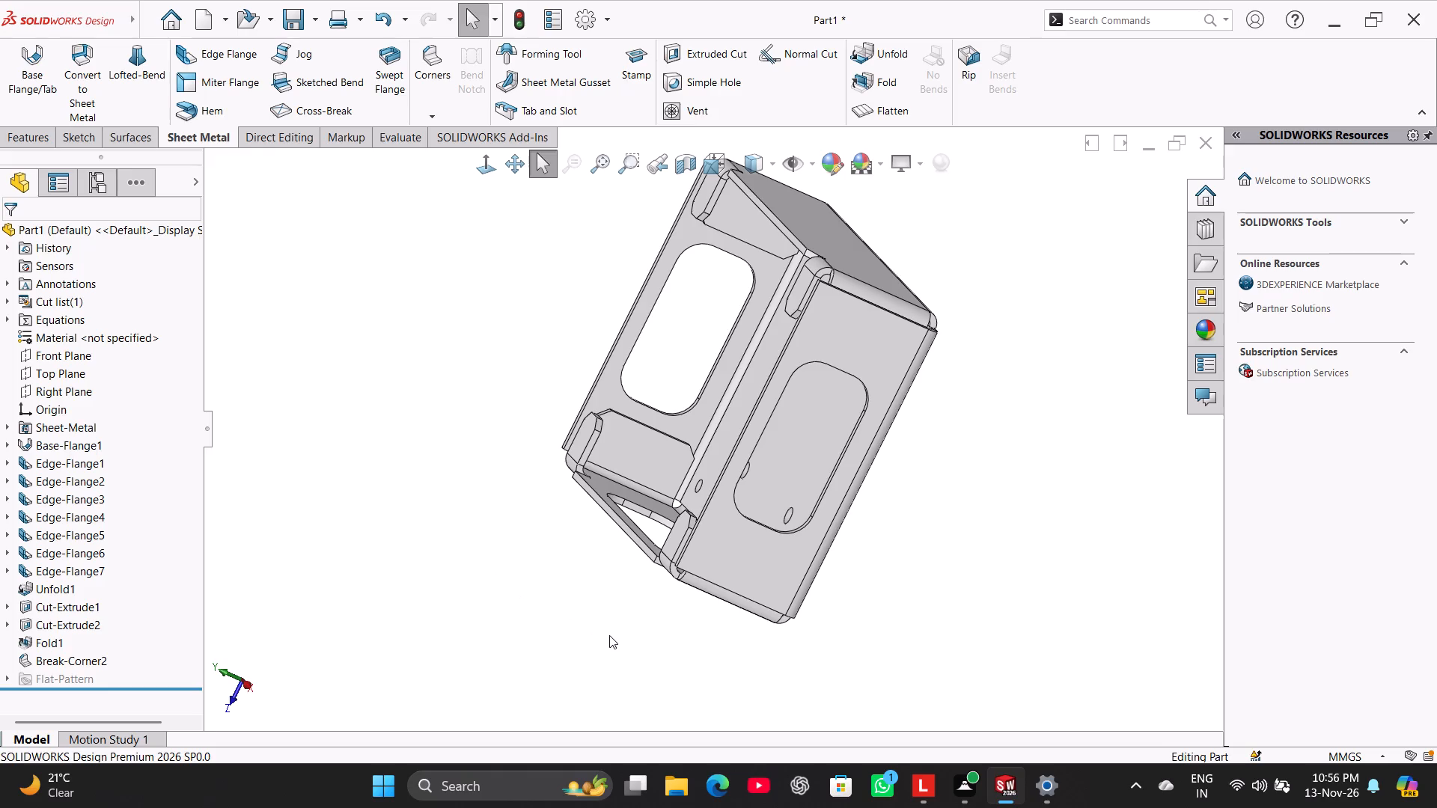
{"action": "right_click", "coordinate": [96, 654]}
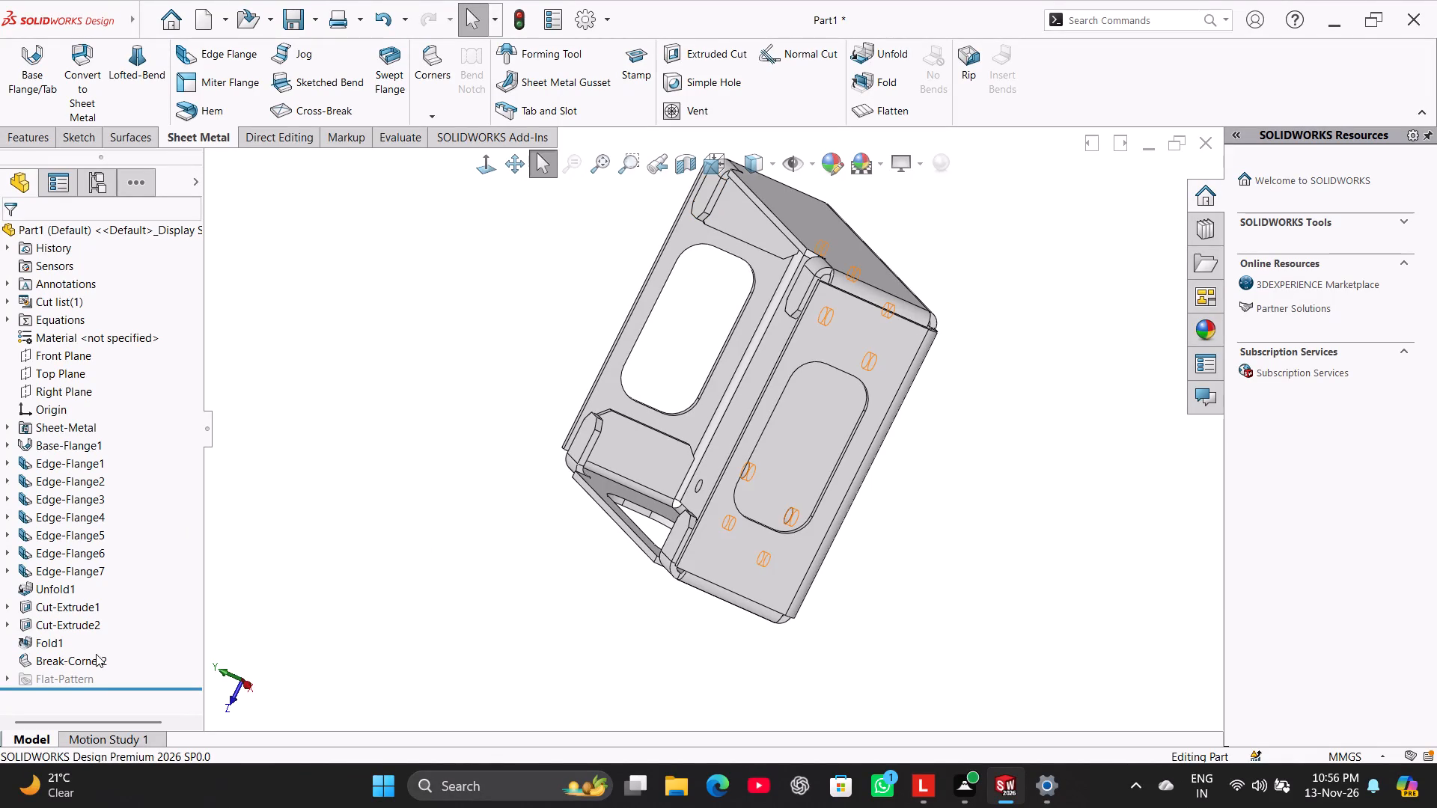
{"action": "left_click", "coordinate": [119, 437]}
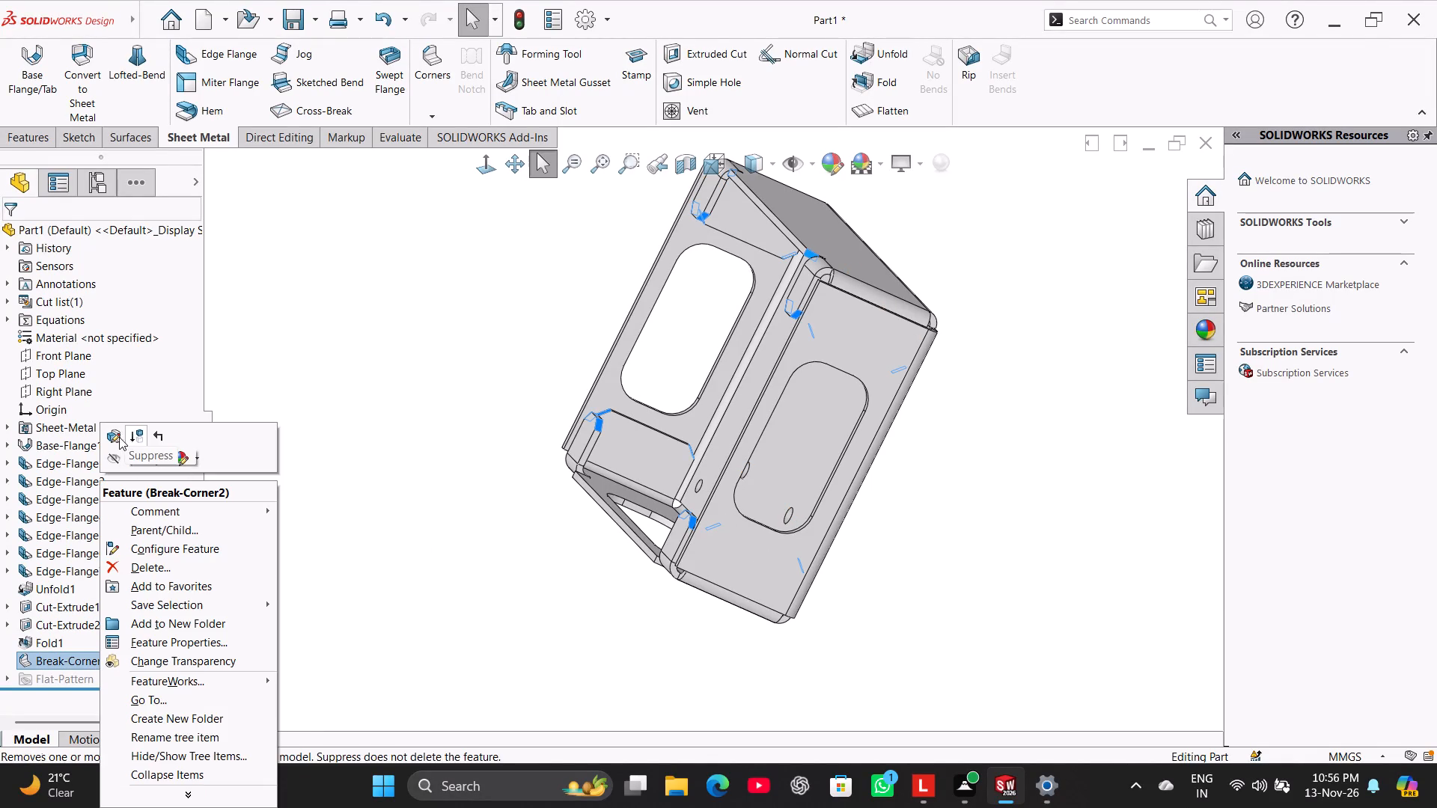
{"action": "middle_click_drag", "start_coordinate": [498, 446], "coordinate": [535, 516]}
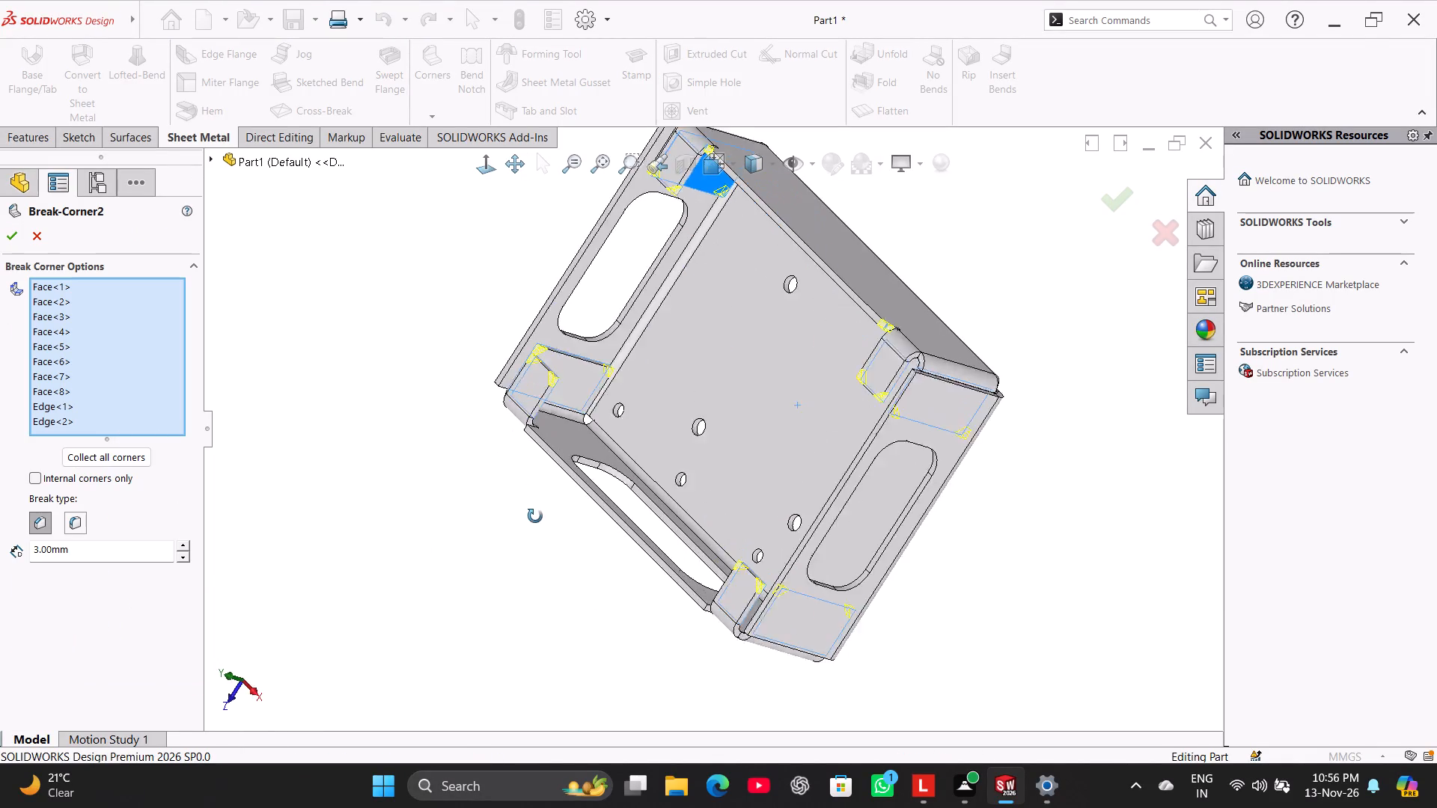
{"action": "middle_click_drag", "start_coordinate": [535, 516], "coordinate": [567, 550]}
{"action": "scroll", "coordinate": [736, 619], "scroll_direction": "down", "scroll_amount": 3}
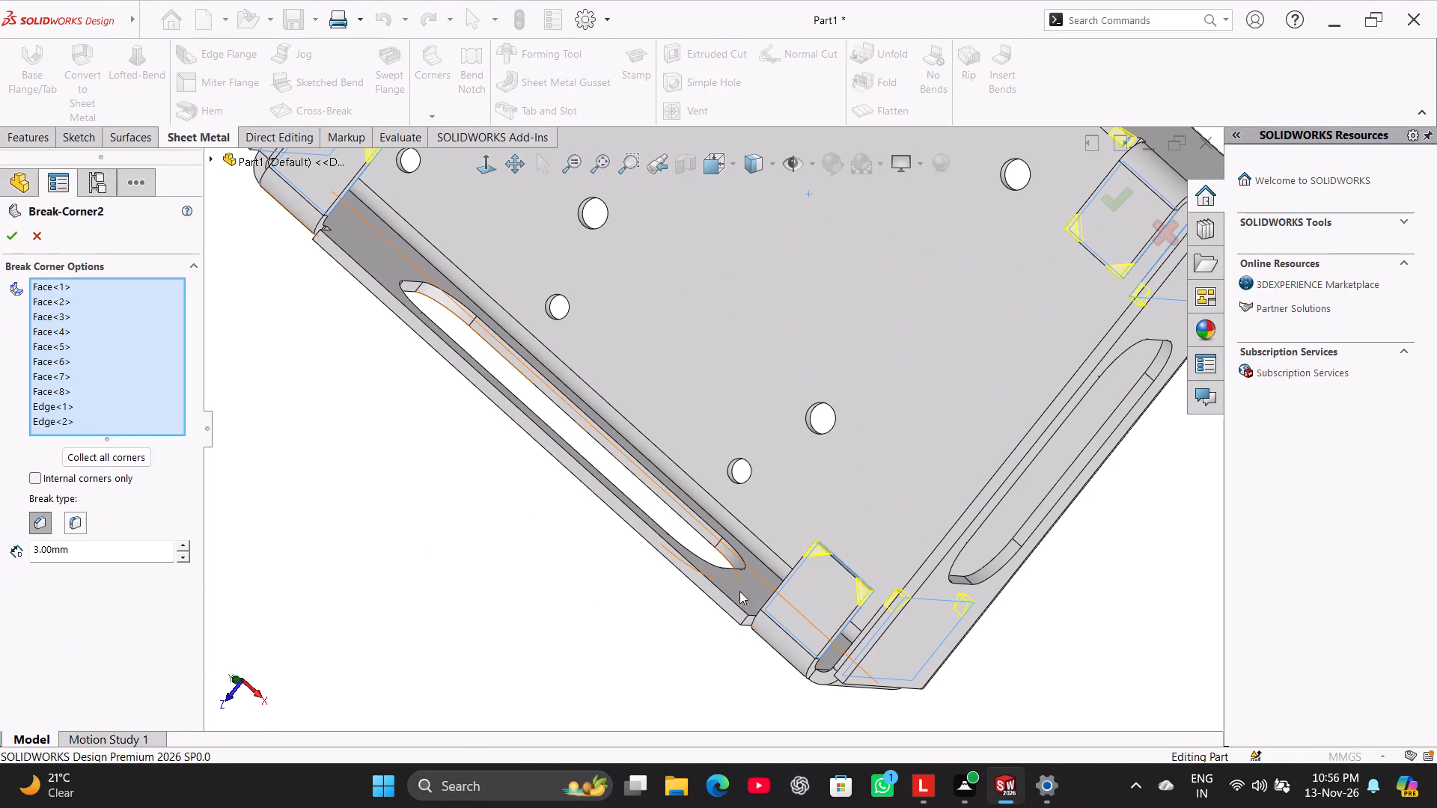
{"action": "left_click", "coordinate": [742, 621]}
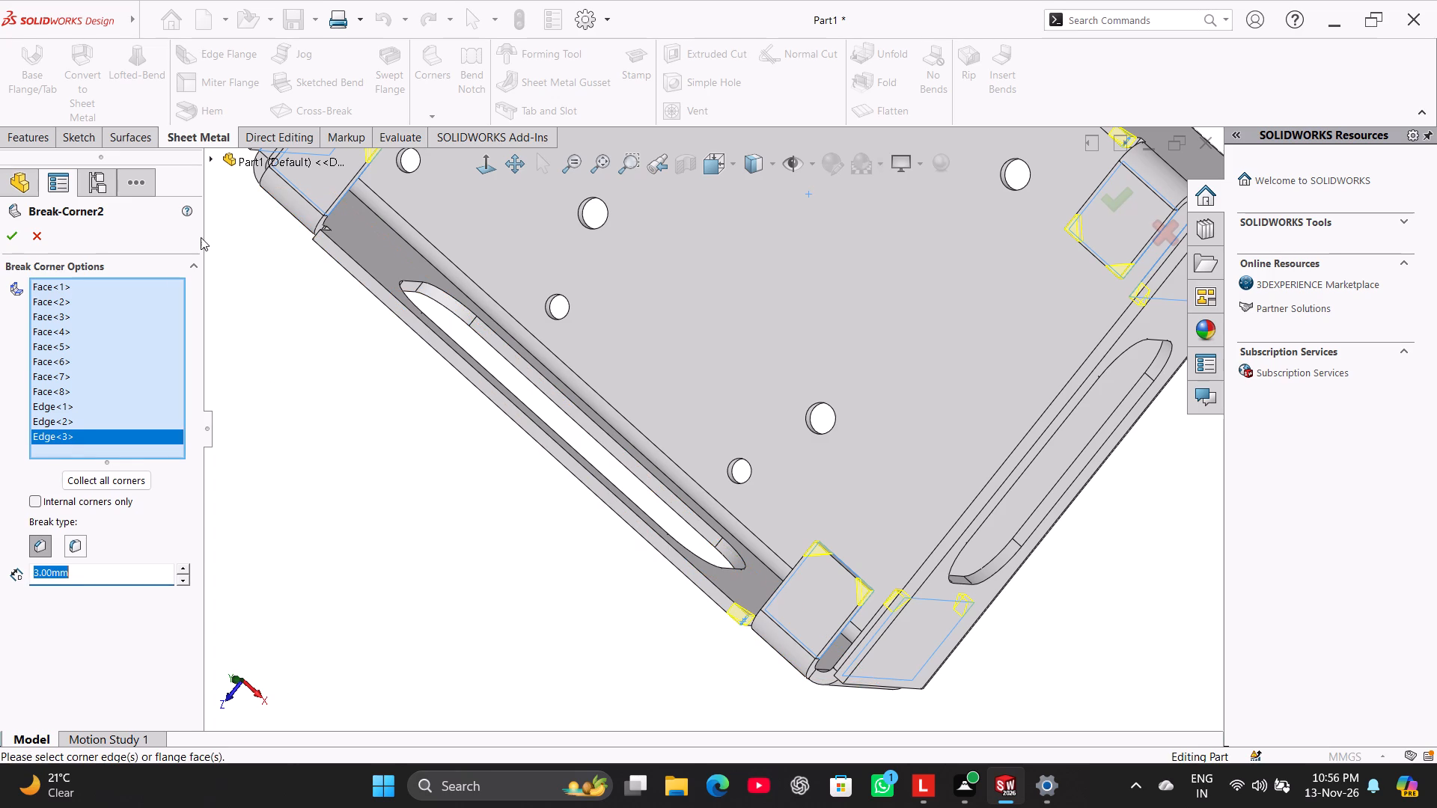
{"action": "left_click", "coordinate": [315, 236]}
Add the short edges at the upper corners of the right and left walls to the 3 mm Break Corner and apply it.
{"action": "scroll", "coordinate": [436, 466], "scroll_direction": "up", "scroll_amount": 3}
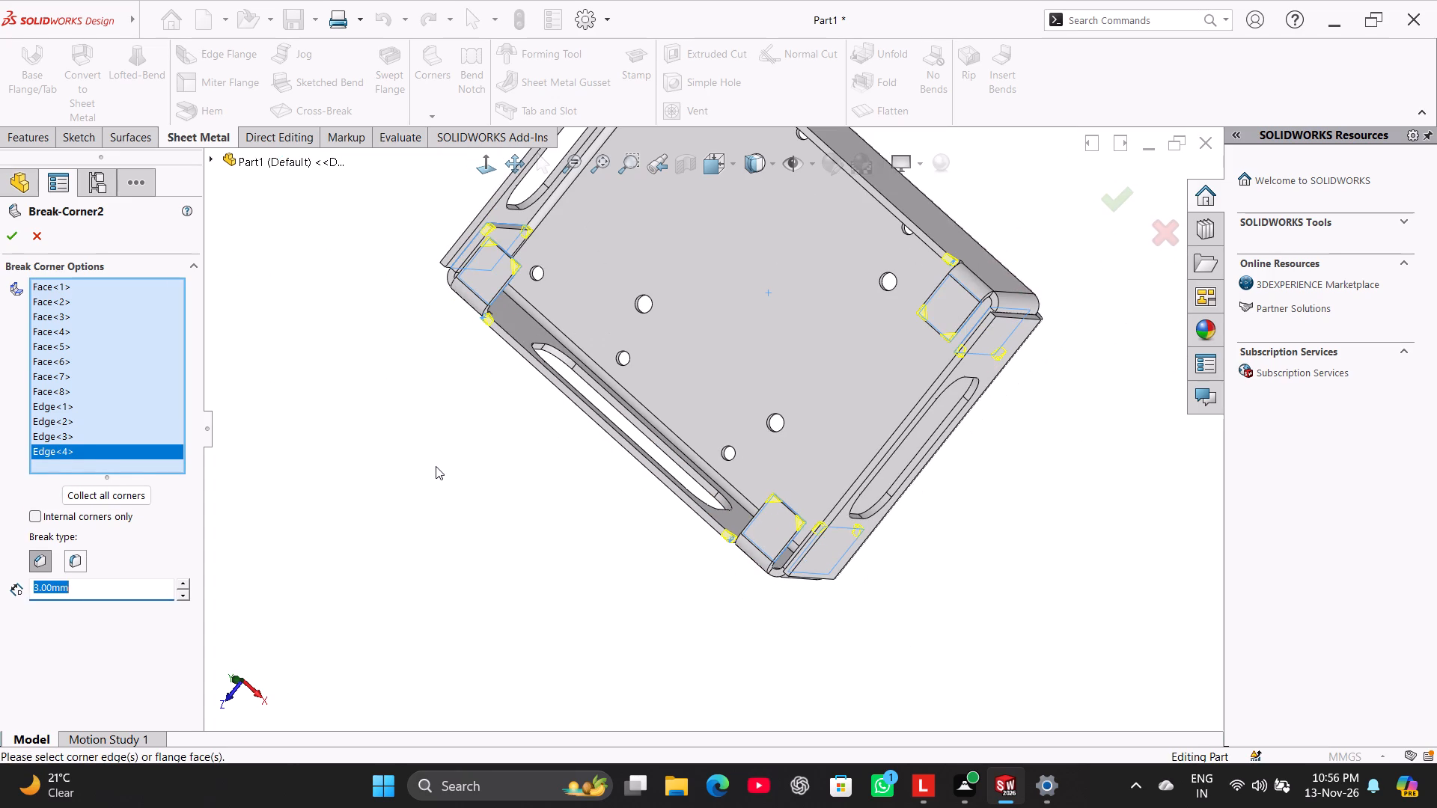
{"action": "left_click", "coordinate": [992, 311]}
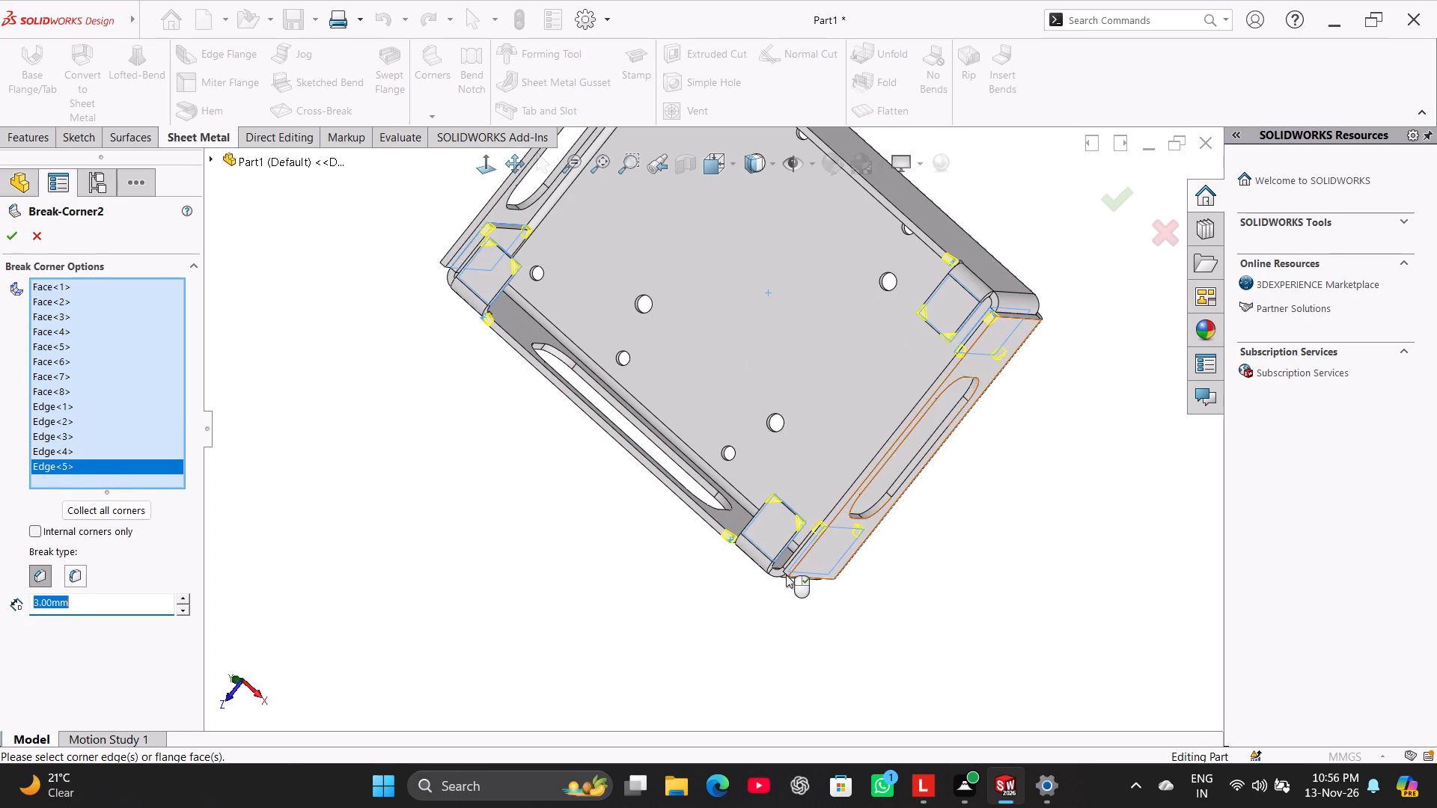
{"action": "left_click", "coordinate": [786, 572]}
{"action": "scroll", "coordinate": [537, 271], "scroll_direction": "up", "scroll_amount": 2}
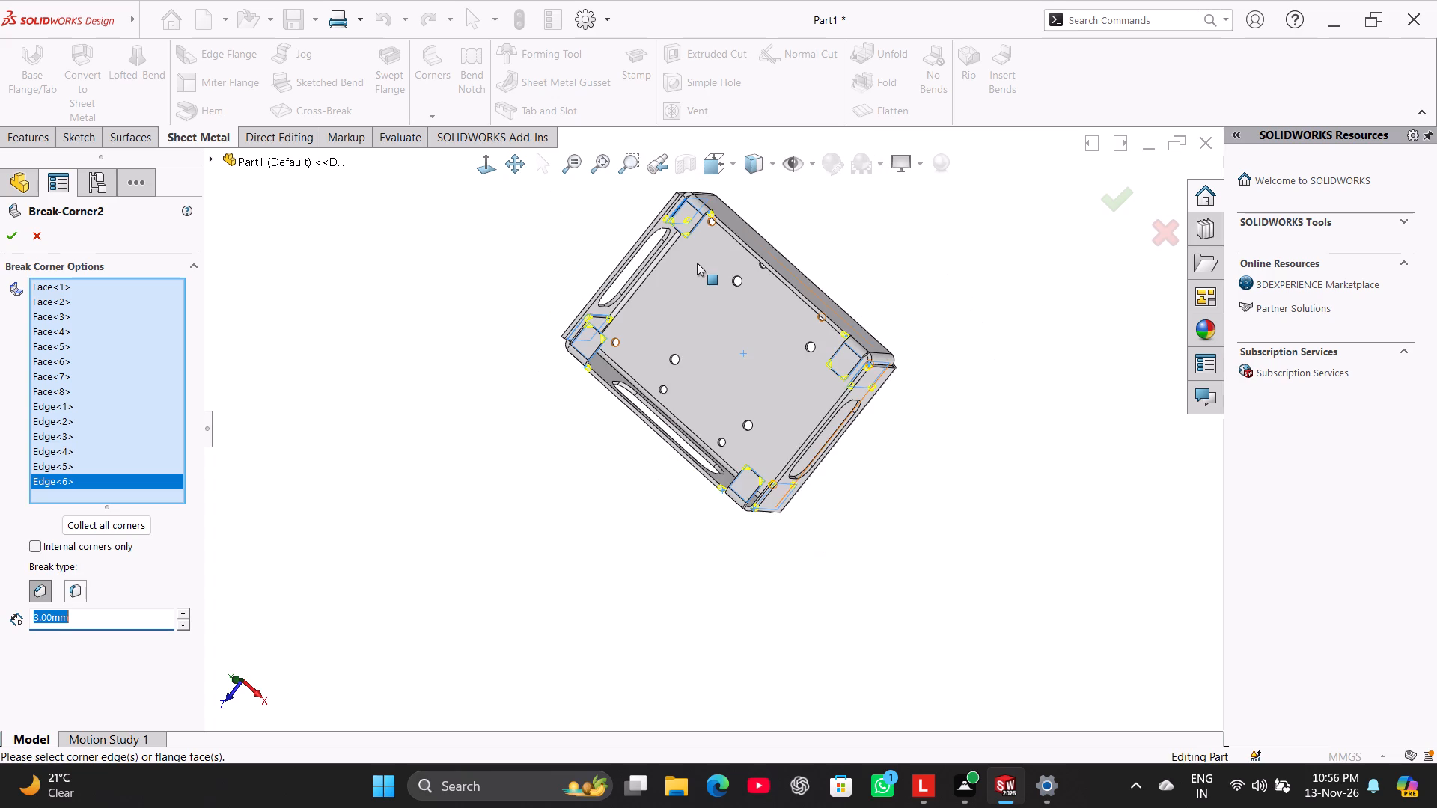
{"action": "scroll", "coordinate": [669, 236], "scroll_direction": "down", "scroll_amount": 10}
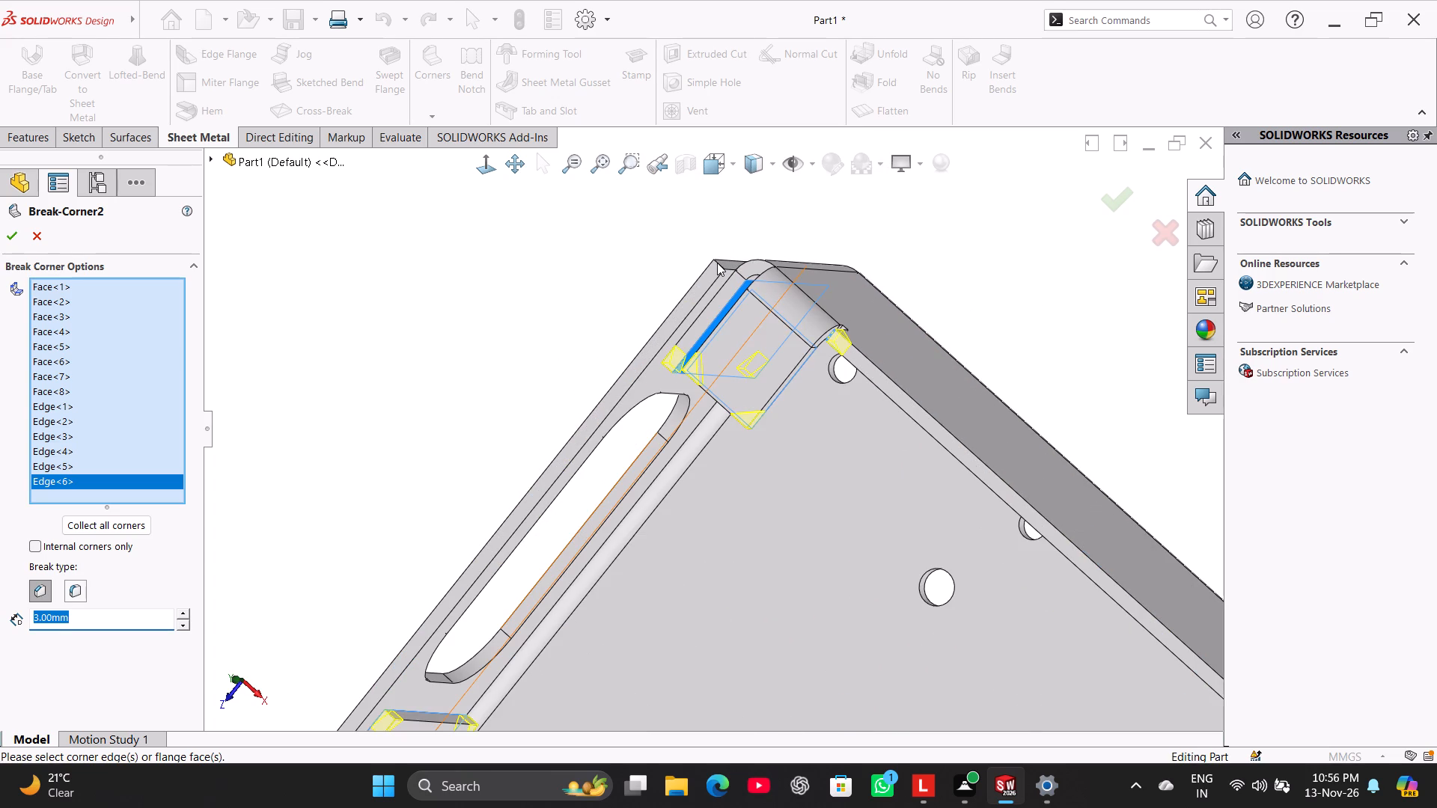
{"action": "left_click", "coordinate": [717, 263]}
{"action": "scroll", "coordinate": [474, 429], "scroll_direction": "up", "scroll_amount": 5}
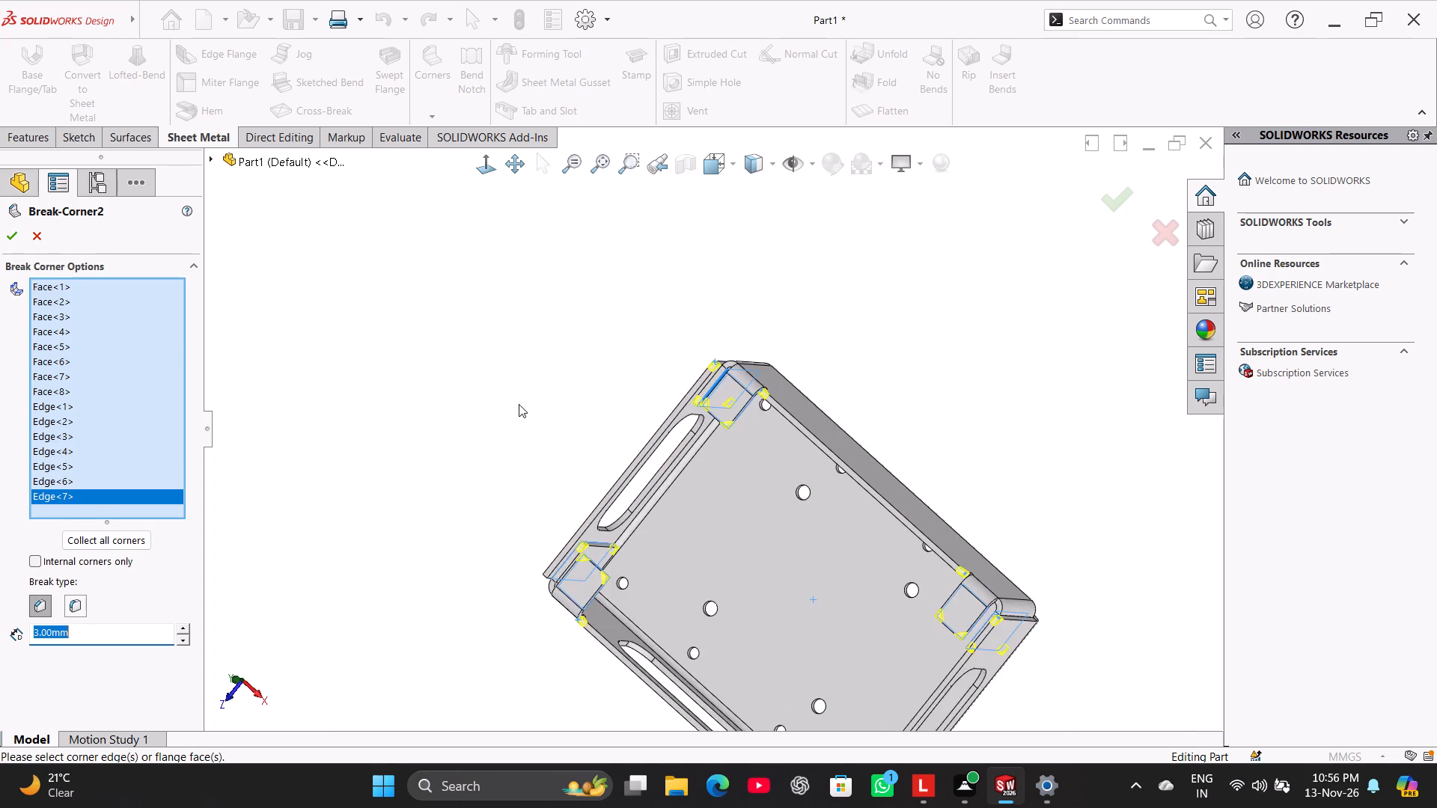
{"action": "scroll", "coordinate": [534, 517], "scroll_direction": "down", "scroll_amount": 7}
{"action": "left_click", "coordinate": [641, 630]}
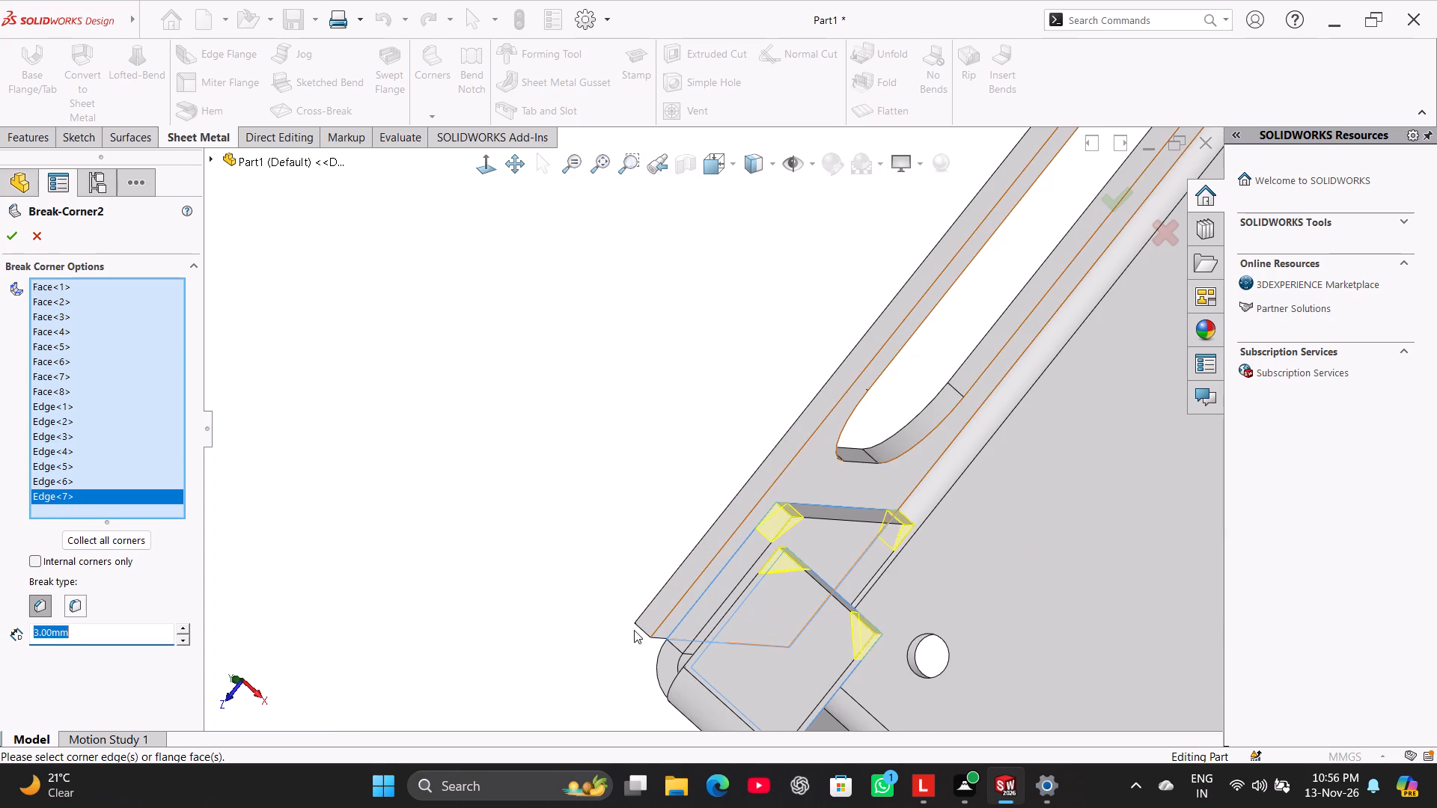
{"action": "left_click", "coordinate": [4, 232]}
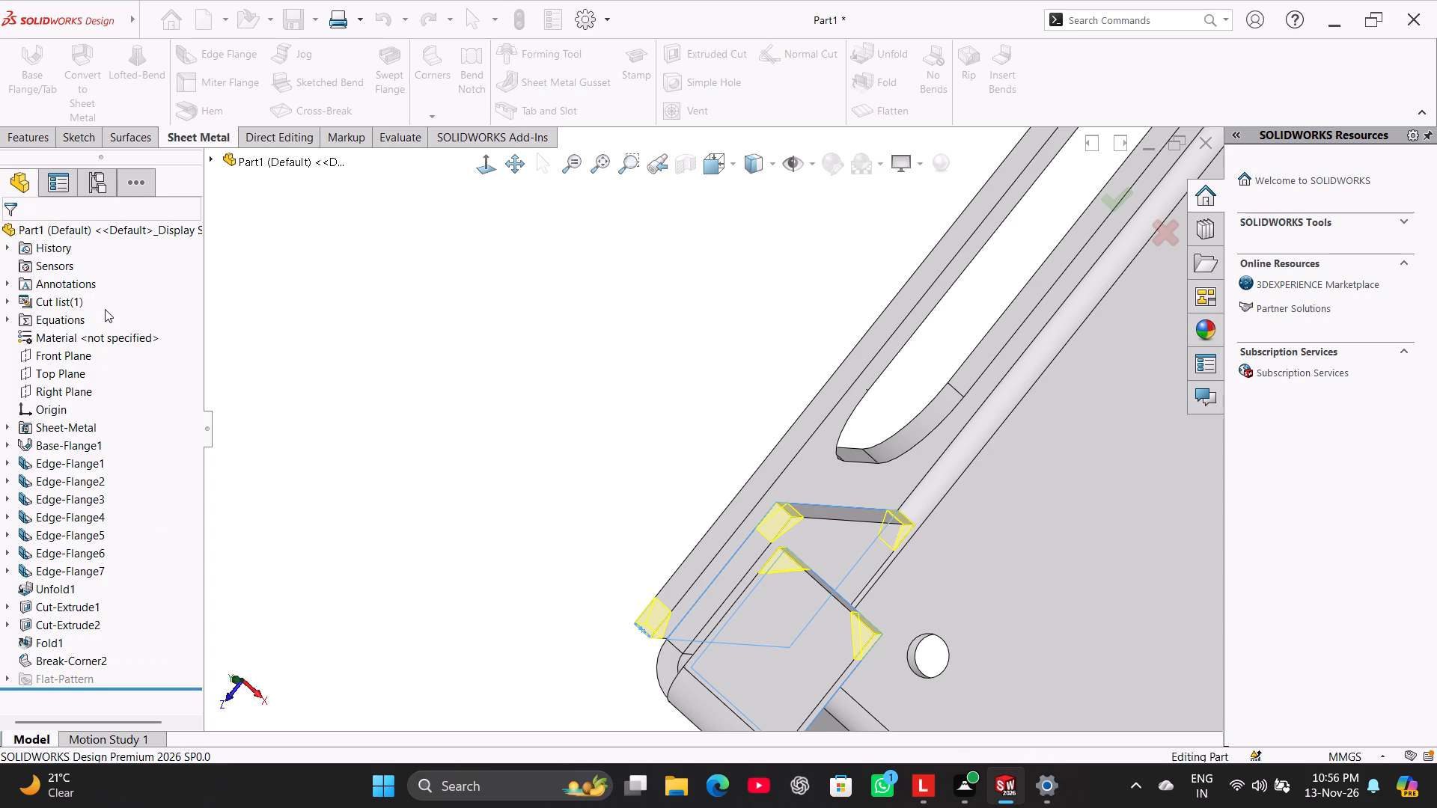
Start a sketch on the top face of the back-left corner tab.
{"action": "right_click_drag", "start_coordinate": [302, 367], "coordinate": [627, 186]}
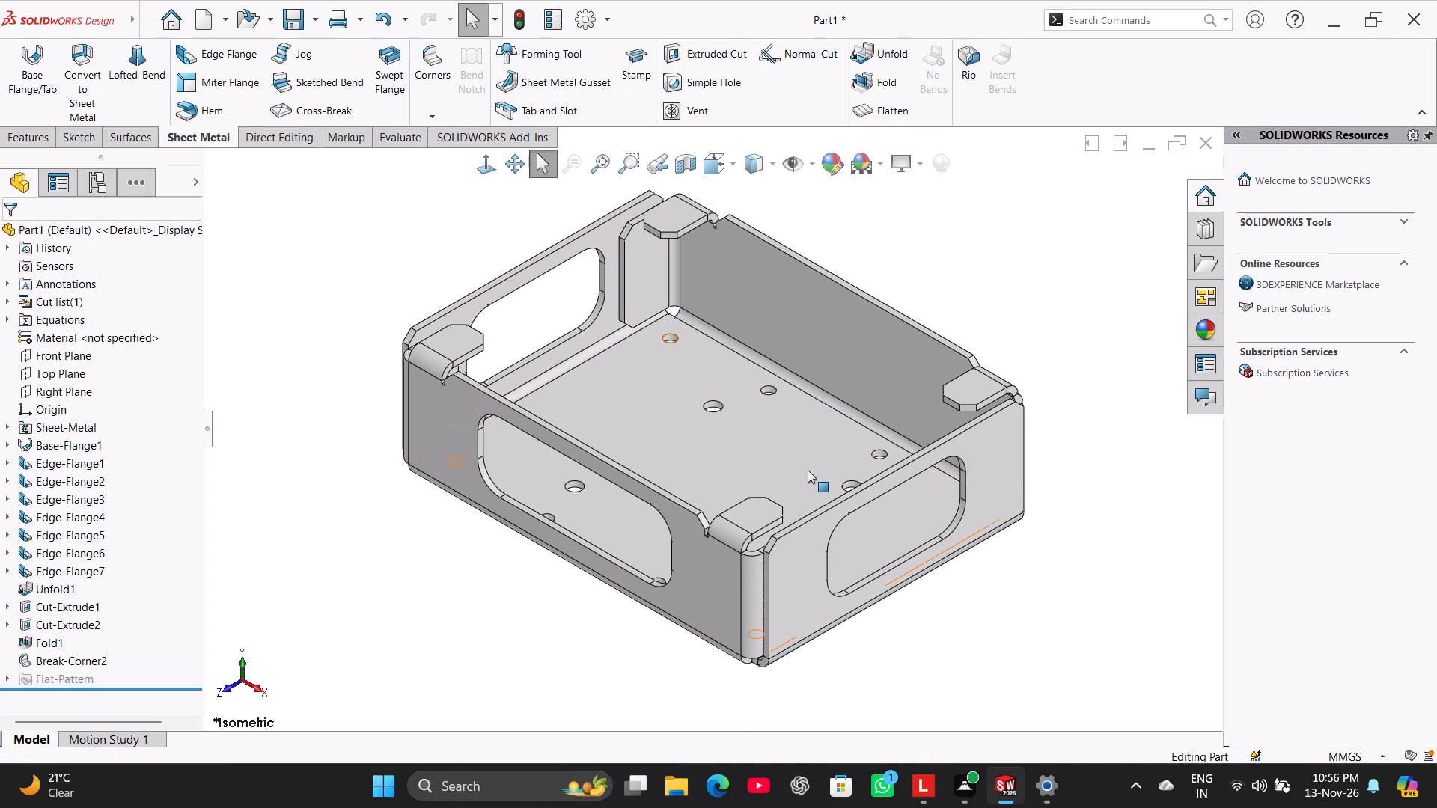
{"action": "left_click", "coordinate": [349, 529]}
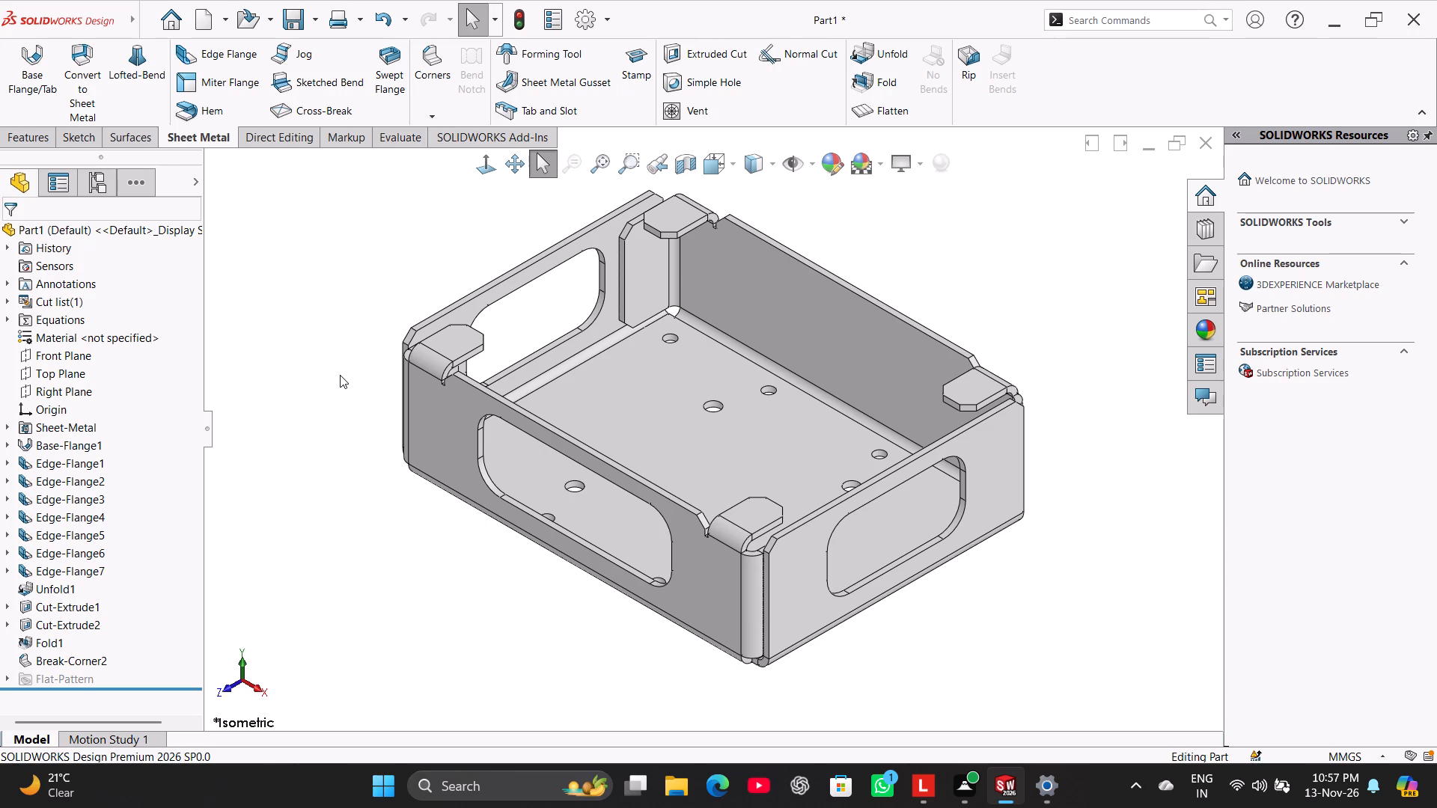
{"action": "right_click", "coordinate": [661, 214]}
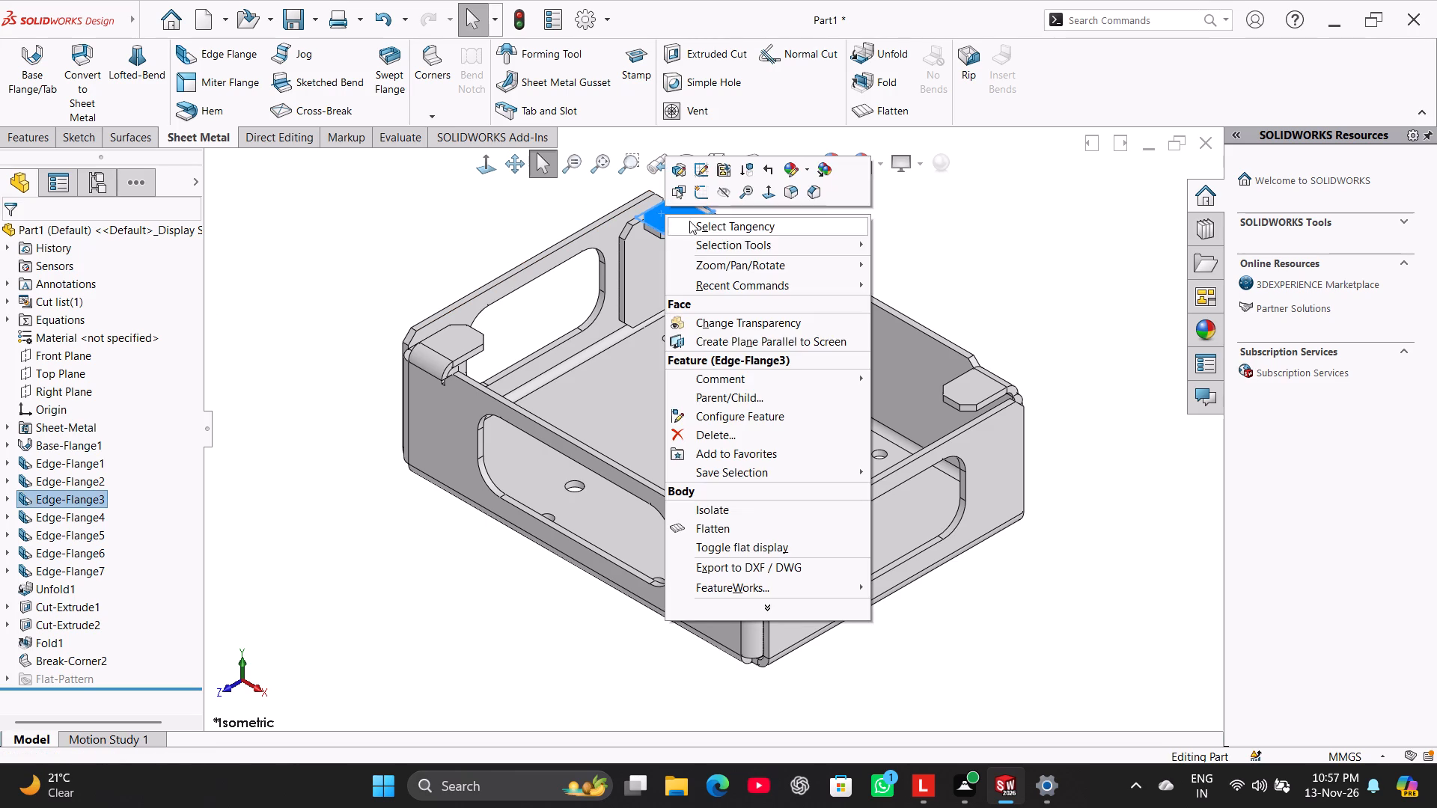
{"action": "left_click", "coordinate": [701, 198]}
{"action": "left_click", "coordinate": [257, 357]}
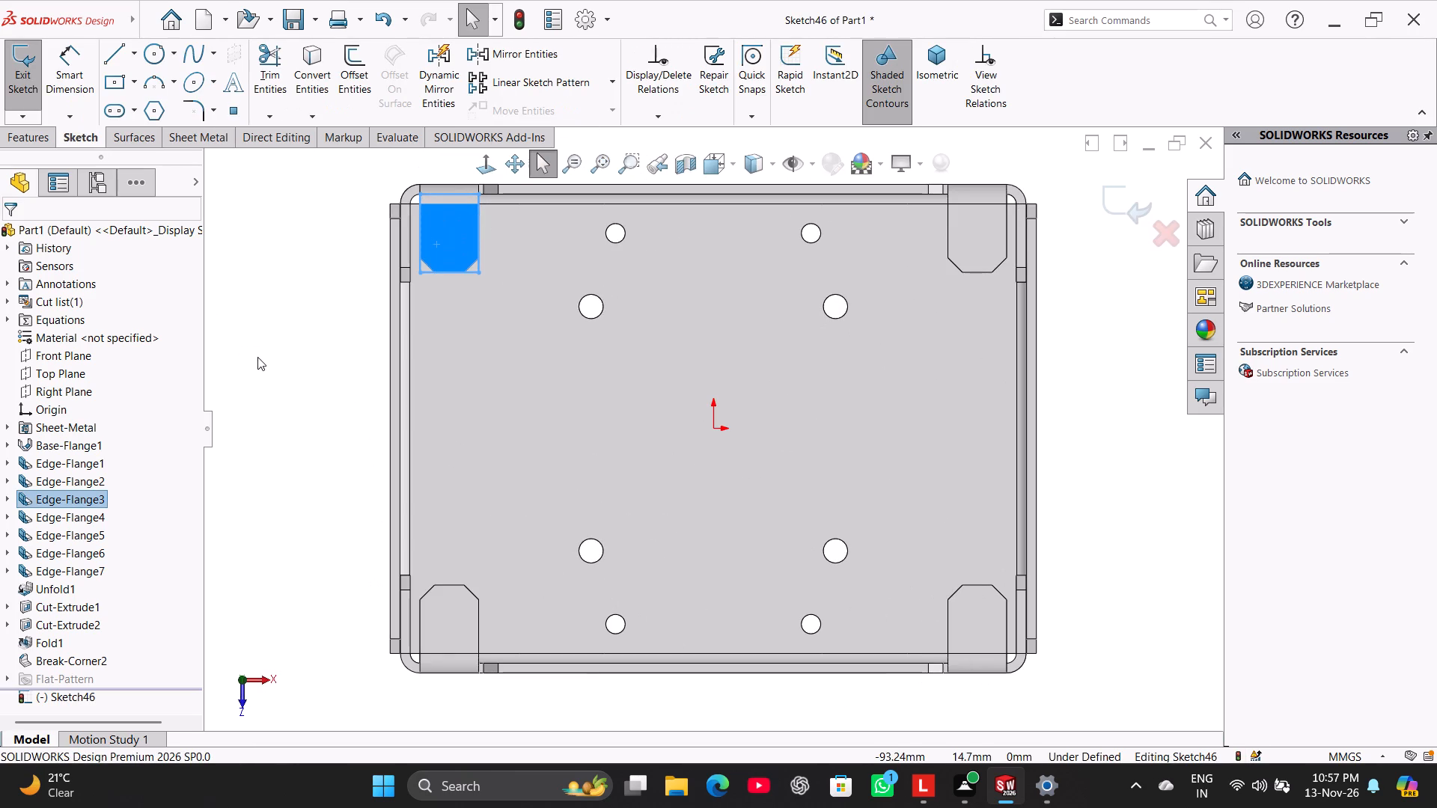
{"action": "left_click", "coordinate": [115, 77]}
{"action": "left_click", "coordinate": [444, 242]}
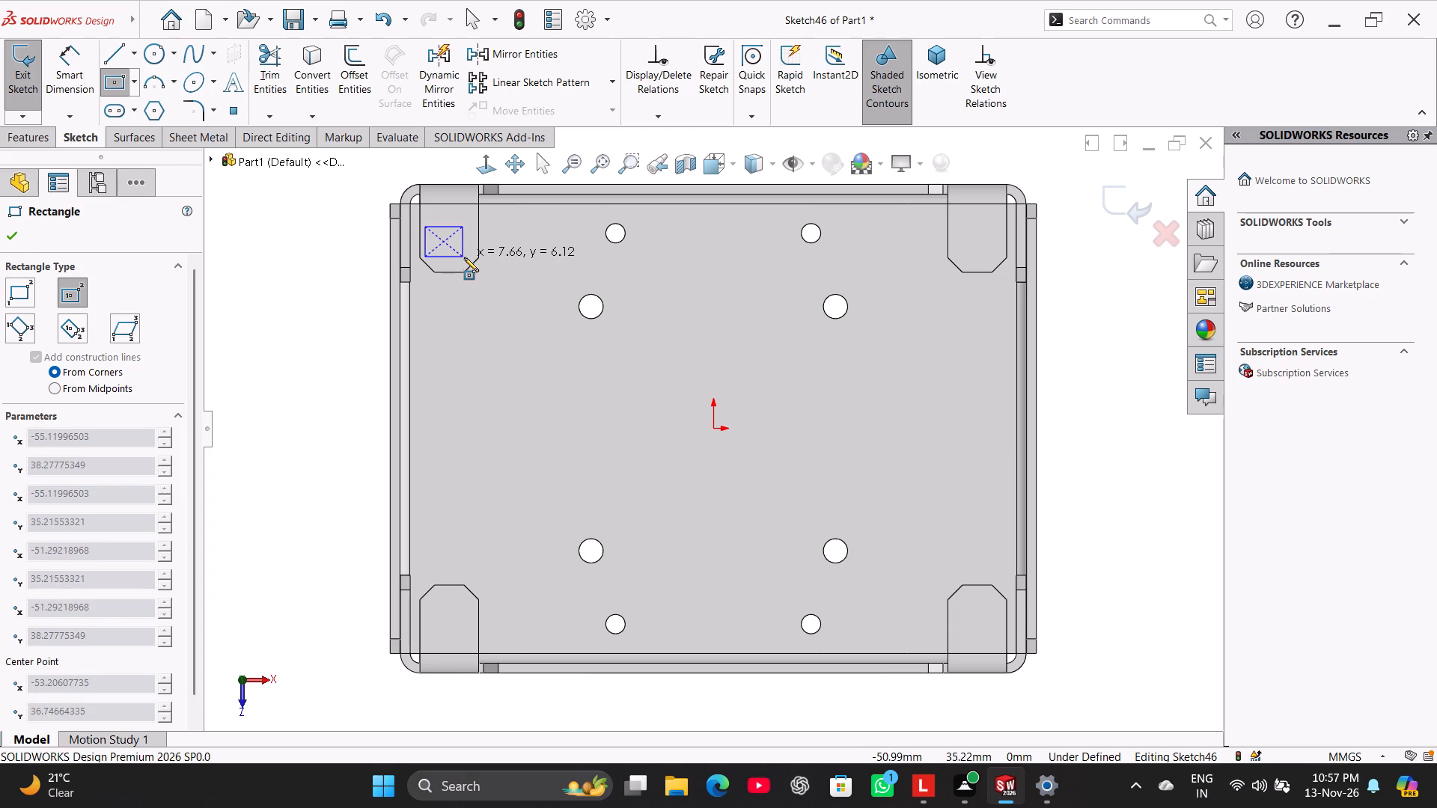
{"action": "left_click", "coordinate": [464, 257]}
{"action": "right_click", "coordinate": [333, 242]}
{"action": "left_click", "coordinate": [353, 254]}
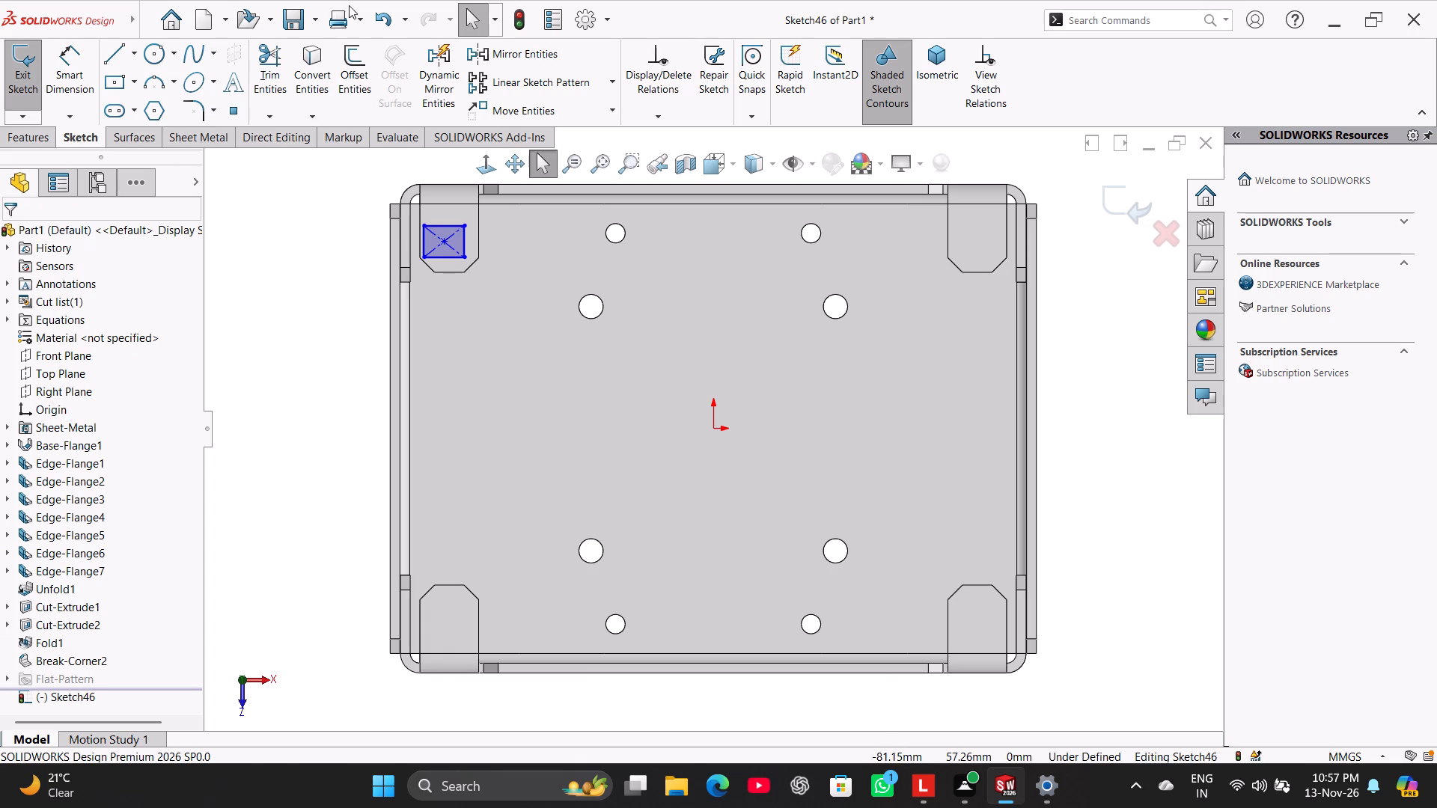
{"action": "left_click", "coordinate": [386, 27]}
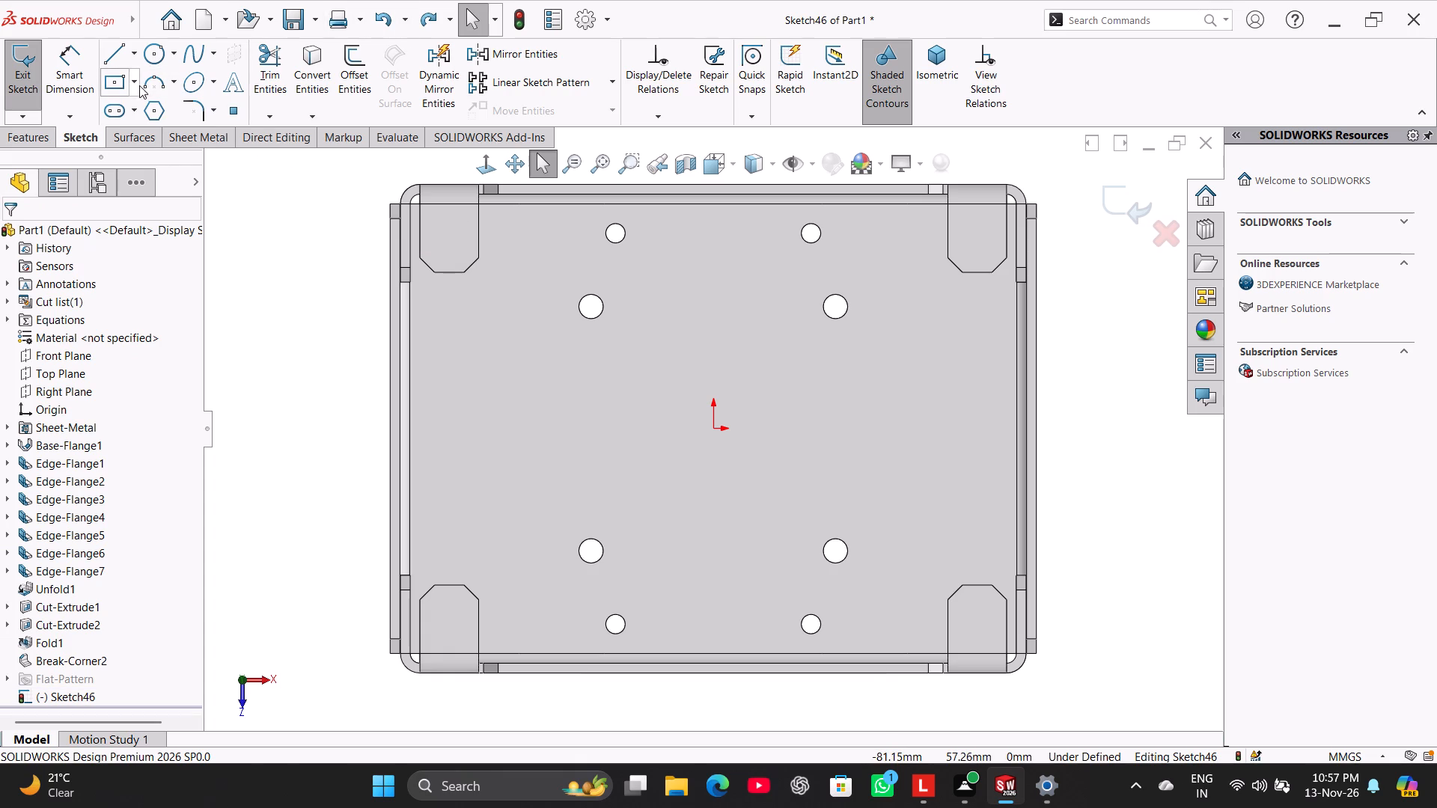
Sketch a corner rectangle about 5.2 × 4.6 mm inside the back-left tab.
{"action": "left_click", "coordinate": [132, 82]}
{"action": "left_click", "coordinate": [129, 100]}
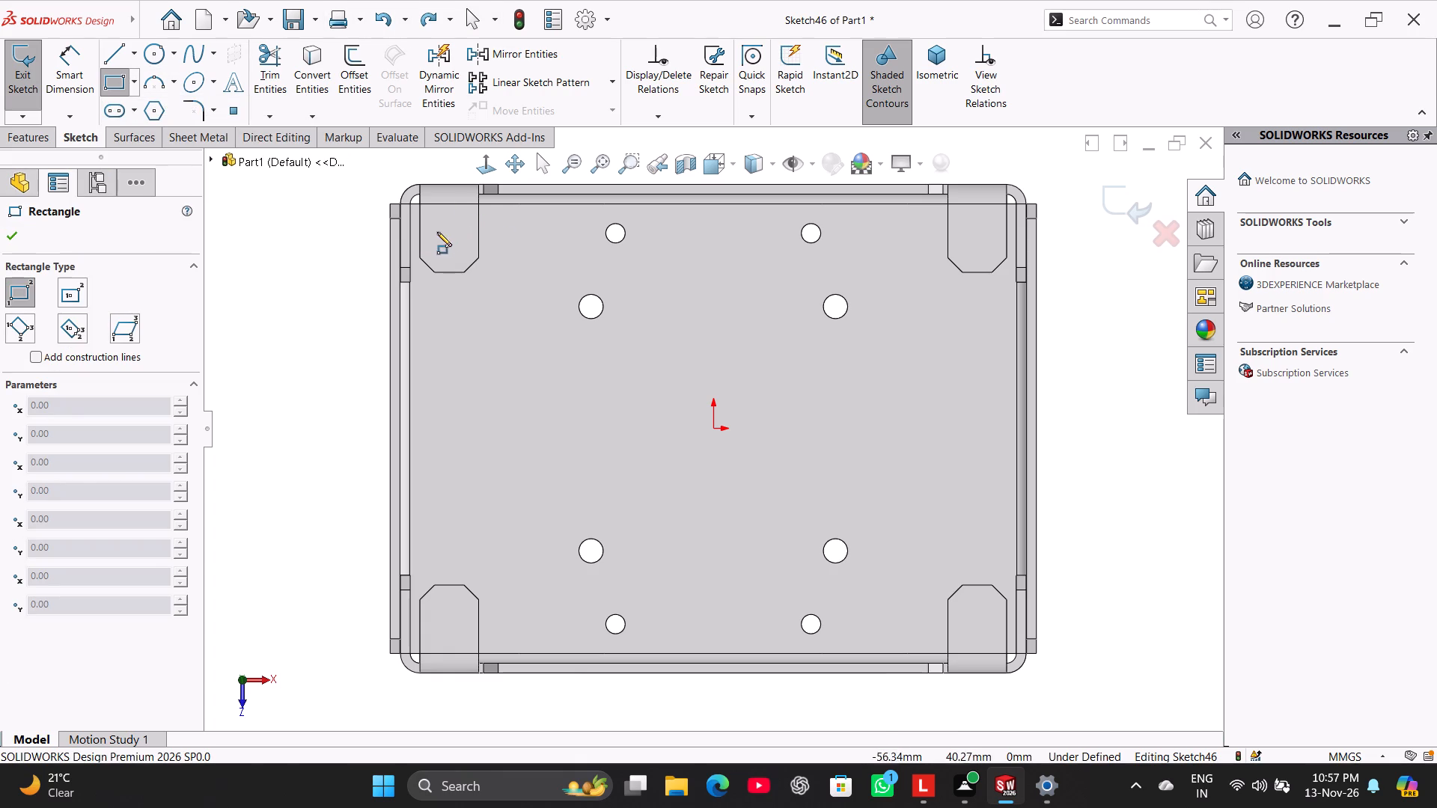
{"action": "left_click", "coordinate": [439, 231]}
{"action": "left_click", "coordinate": [465, 254]}
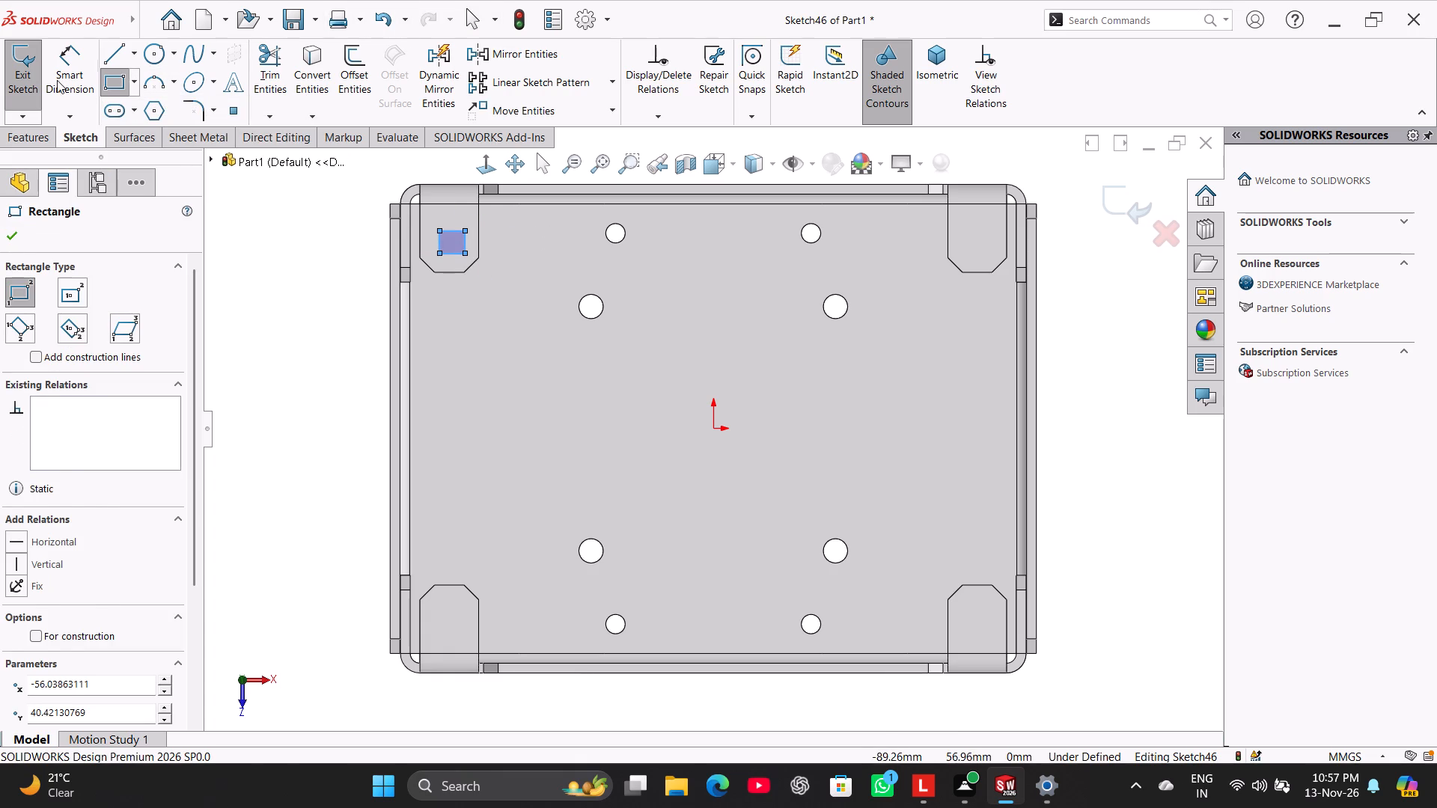
Dimension the rectangle on the back-left tab as a 5 × 5 mm square.
{"action": "left_click", "coordinate": [57, 80]}
{"action": "left_click", "coordinate": [439, 242]}
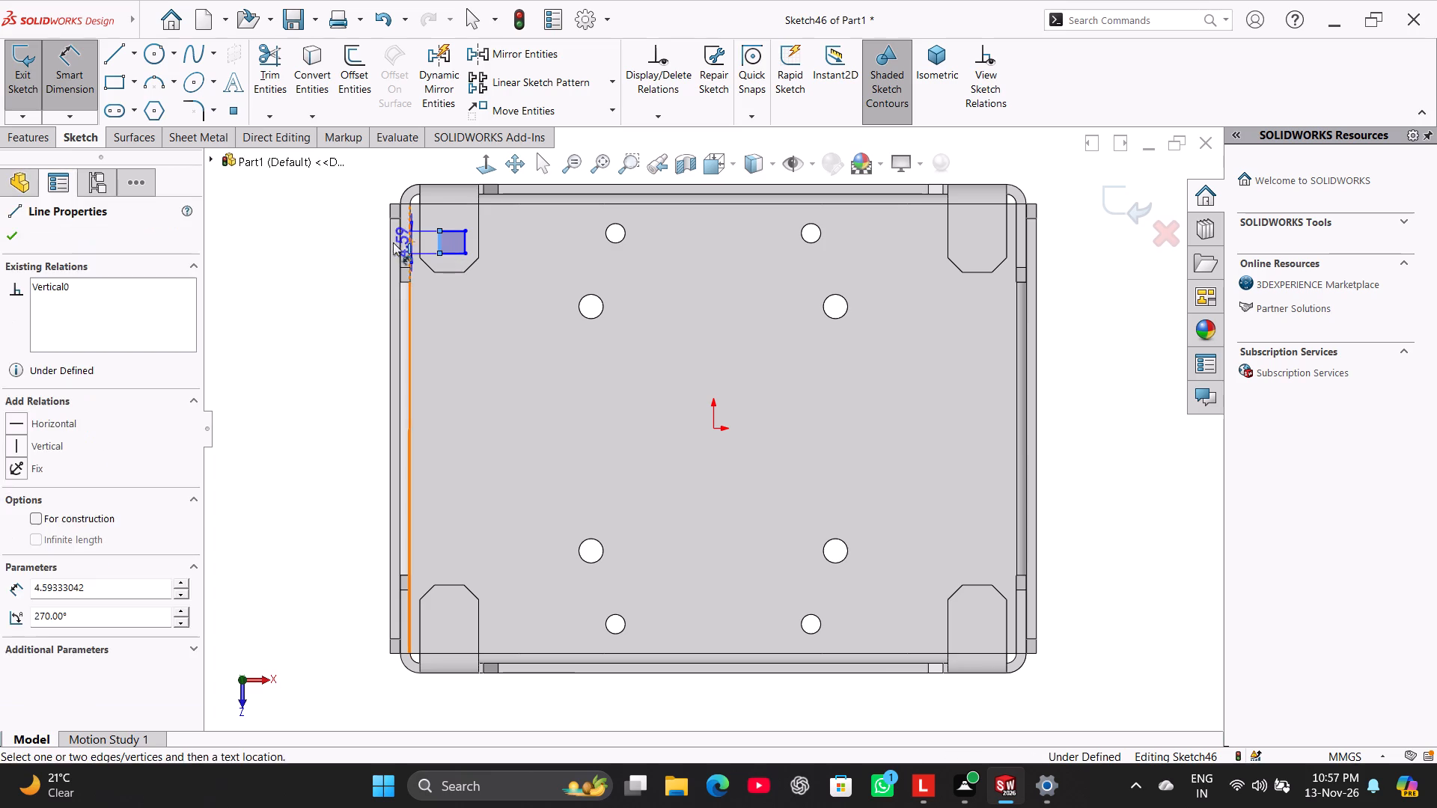
{"action": "left_click", "coordinate": [343, 240]}
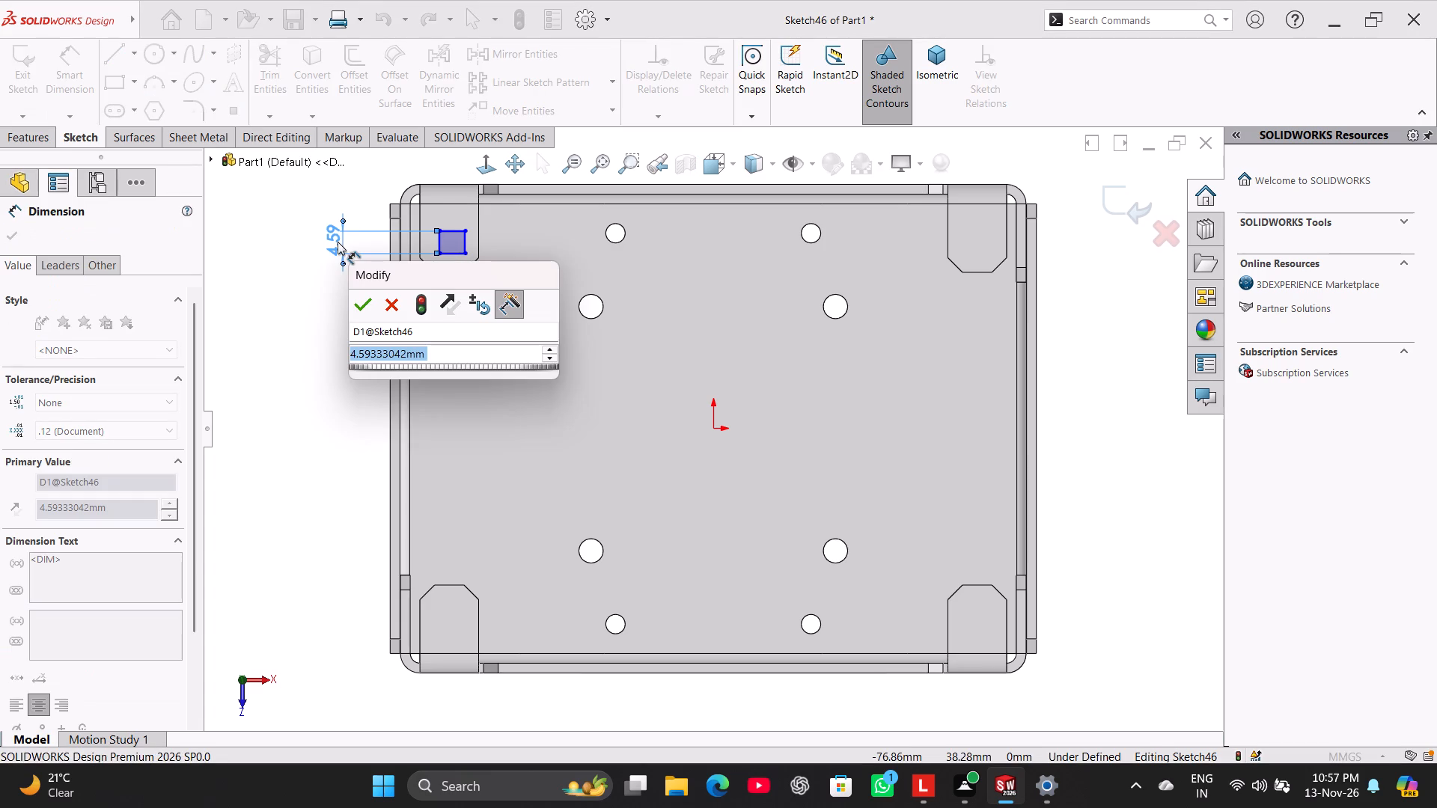
{"action": "key", "text": "5"}
{"action": "key", "text": "Return"}
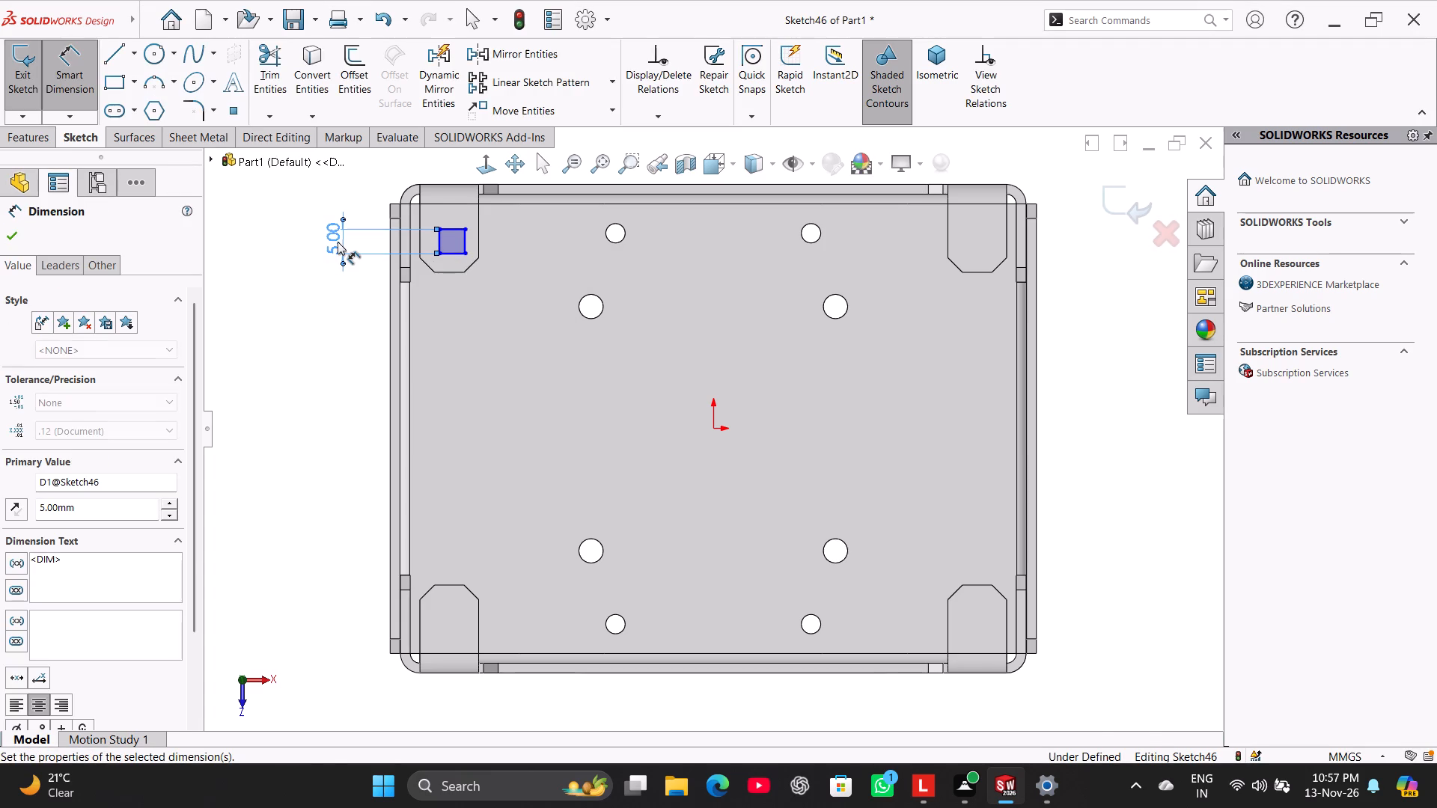
{"action": "left_click", "coordinate": [448, 255]}
{"action": "left_click", "coordinate": [457, 320]}
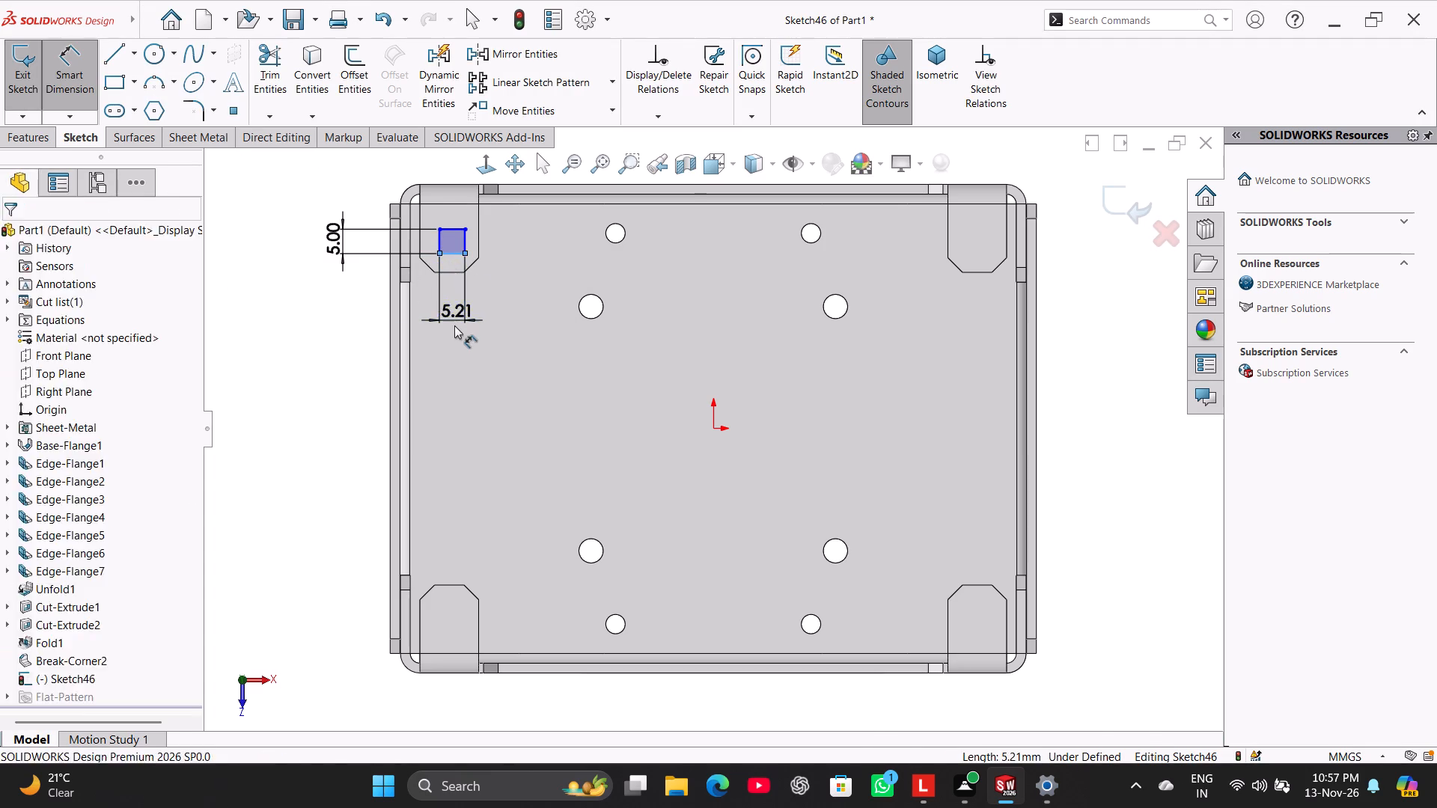
{"action": "key", "text": "5"}
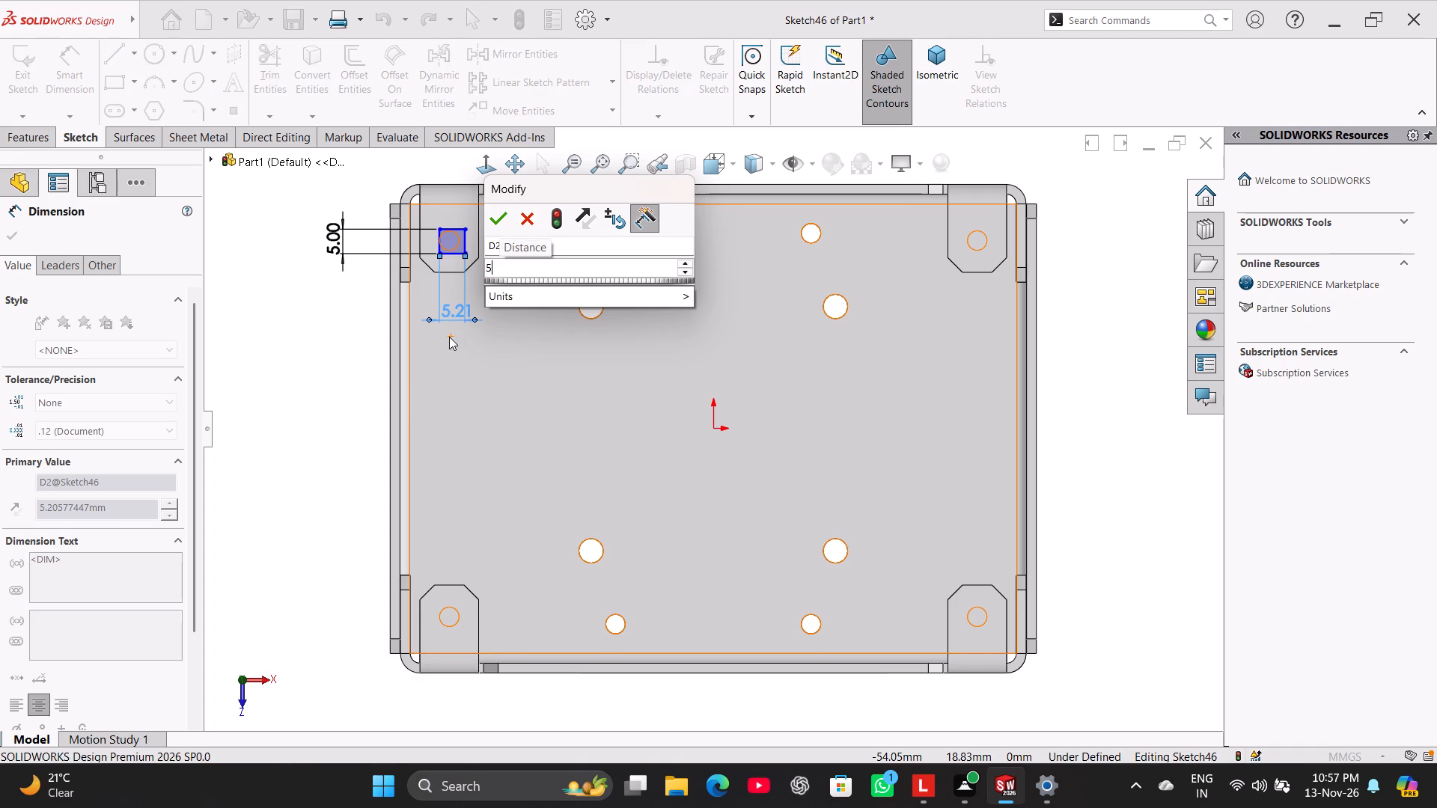
{"action": "left_click", "coordinate": [493, 224]}
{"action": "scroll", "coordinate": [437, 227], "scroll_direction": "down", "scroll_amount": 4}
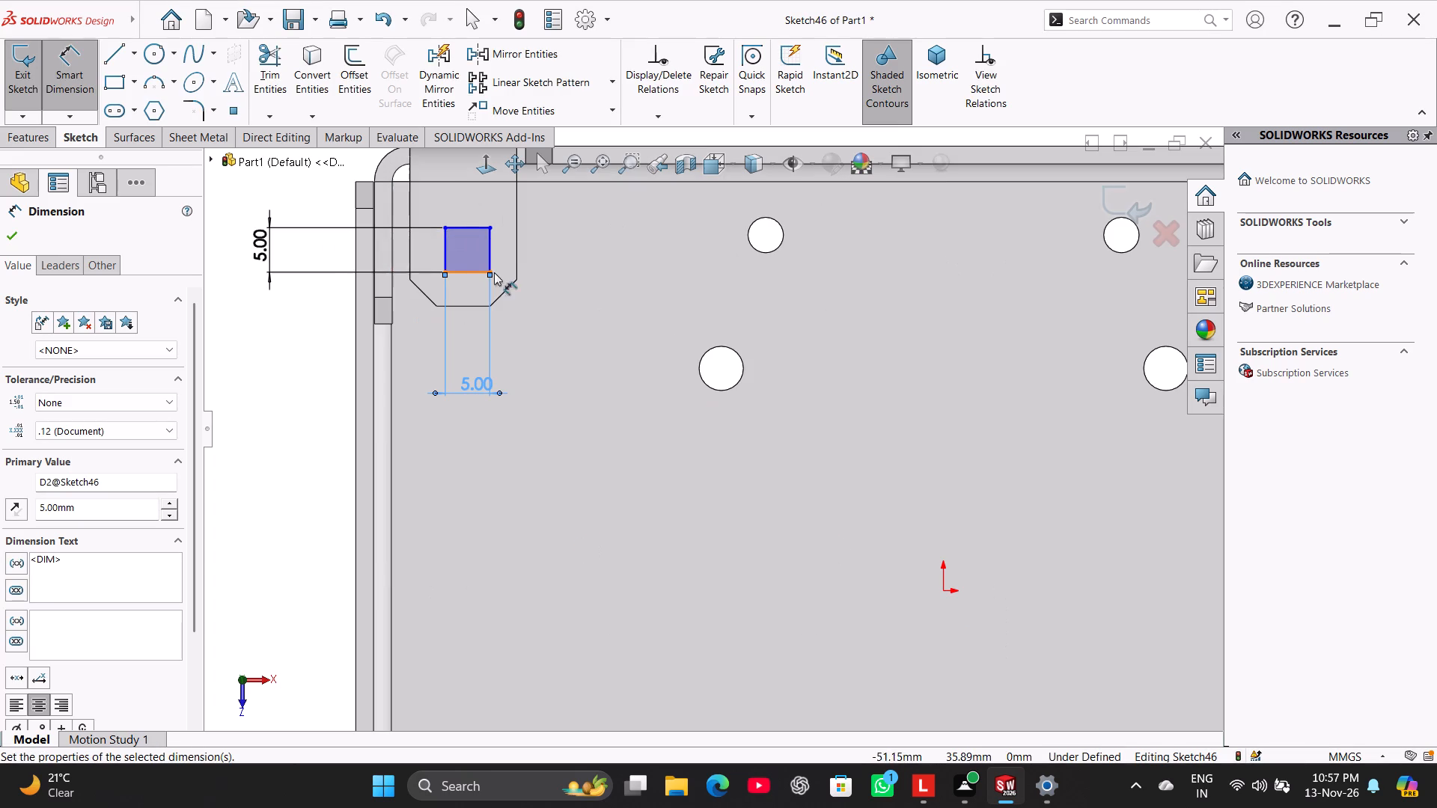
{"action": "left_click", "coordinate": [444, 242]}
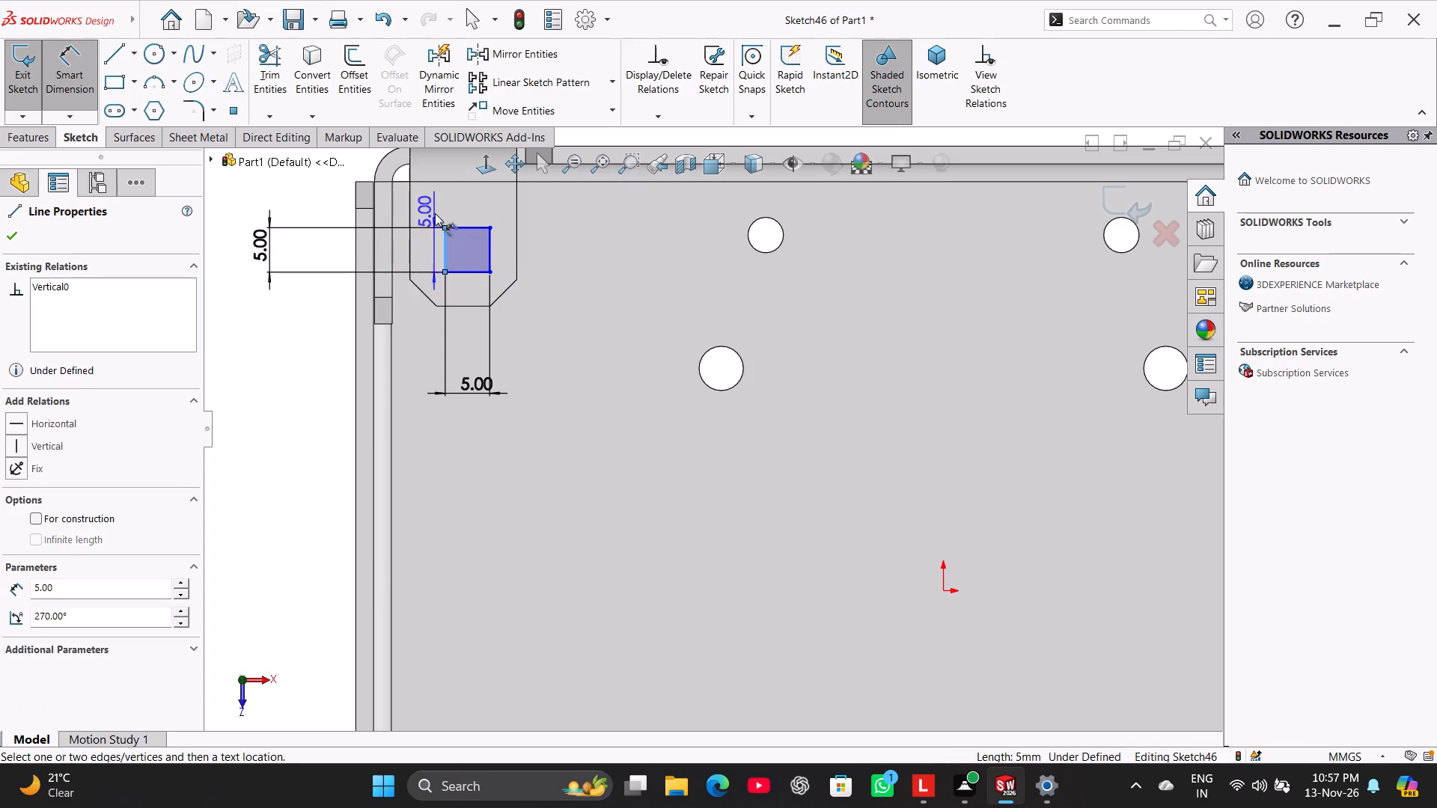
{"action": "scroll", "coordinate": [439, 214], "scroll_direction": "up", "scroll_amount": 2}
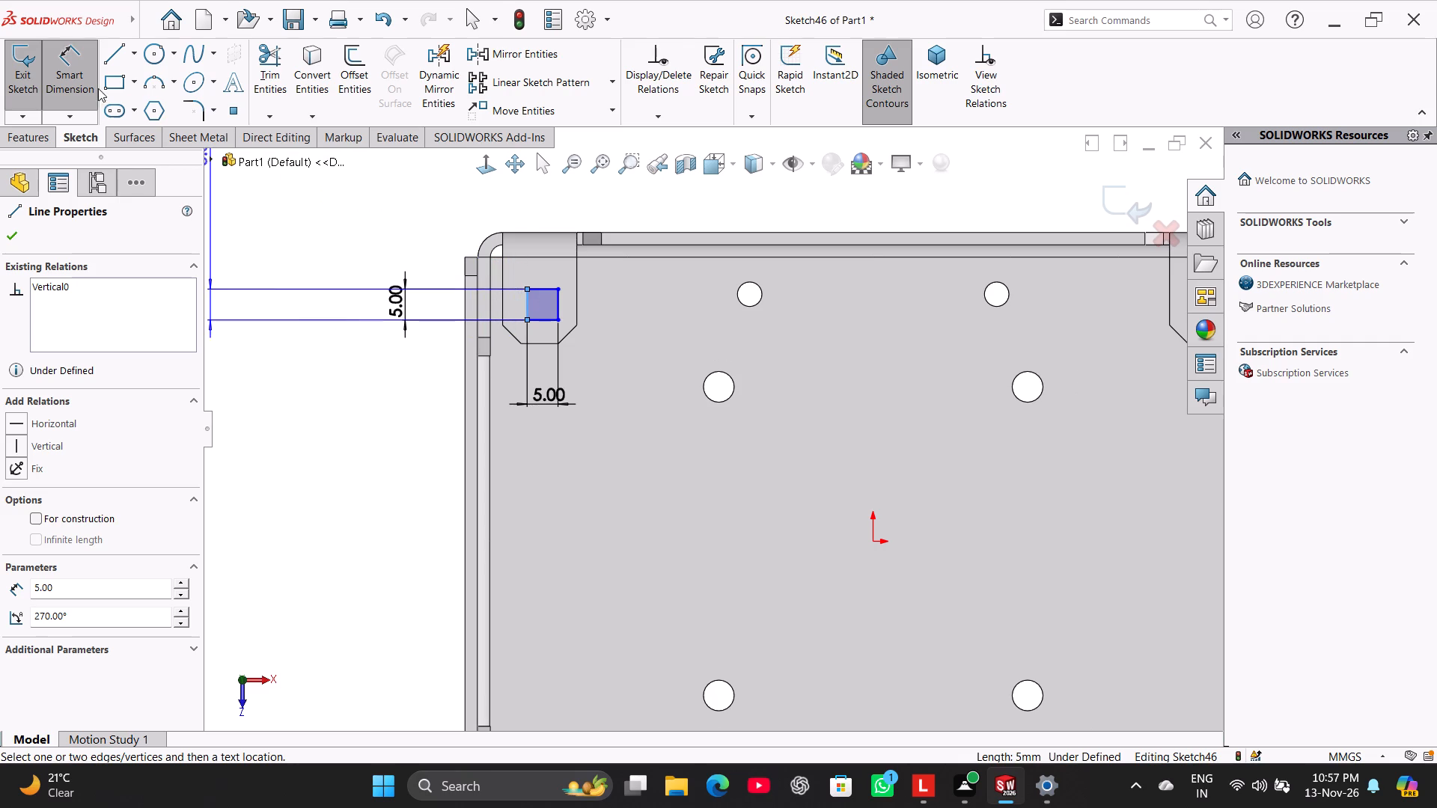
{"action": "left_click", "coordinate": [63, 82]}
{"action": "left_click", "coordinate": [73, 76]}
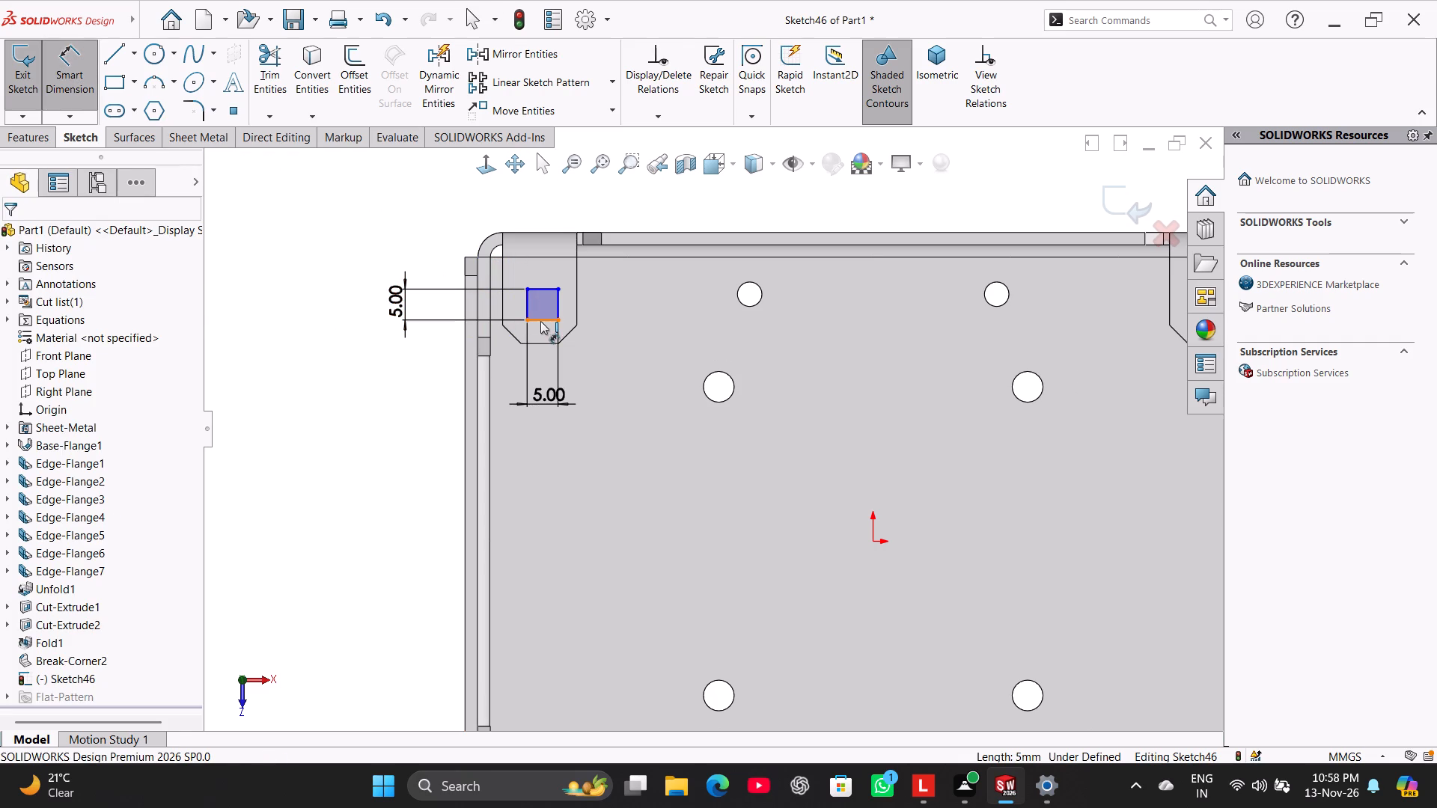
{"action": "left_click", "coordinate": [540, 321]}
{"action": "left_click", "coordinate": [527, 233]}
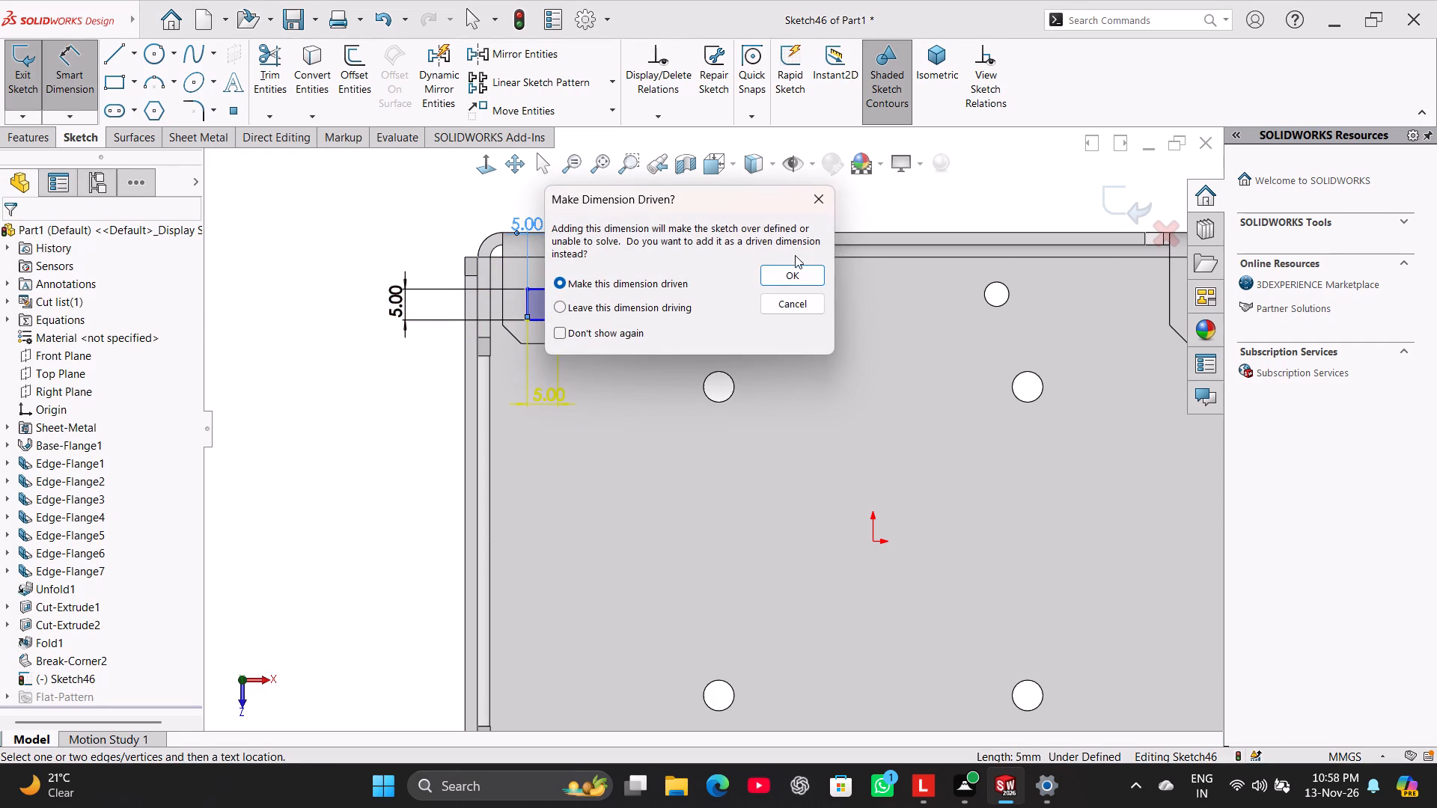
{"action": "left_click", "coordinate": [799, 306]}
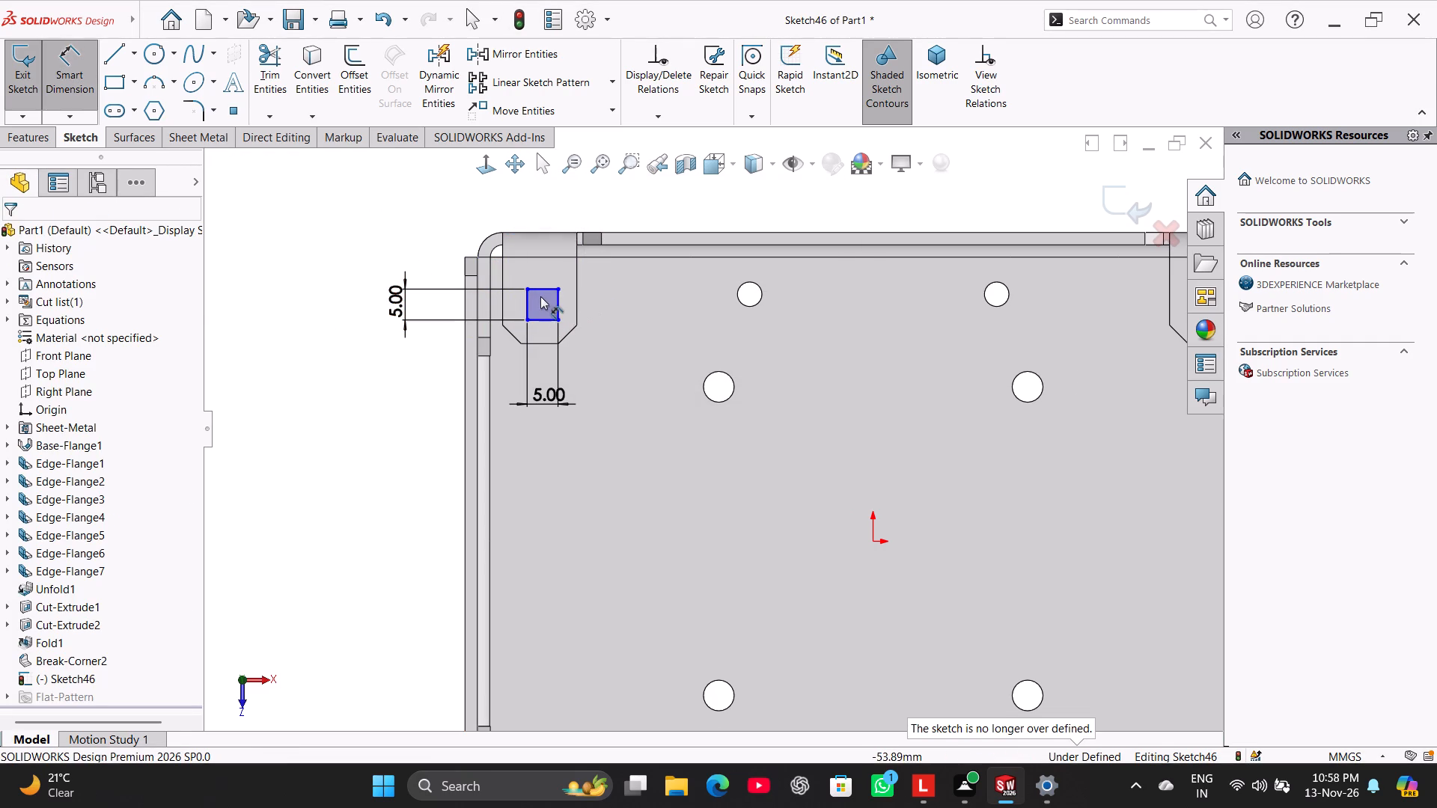
Dimension the square's back edge 9 mm from the outer edge of the box's back wall.
{"action": "left_click", "coordinate": [543, 290]}
{"action": "left_click", "coordinate": [534, 232]}
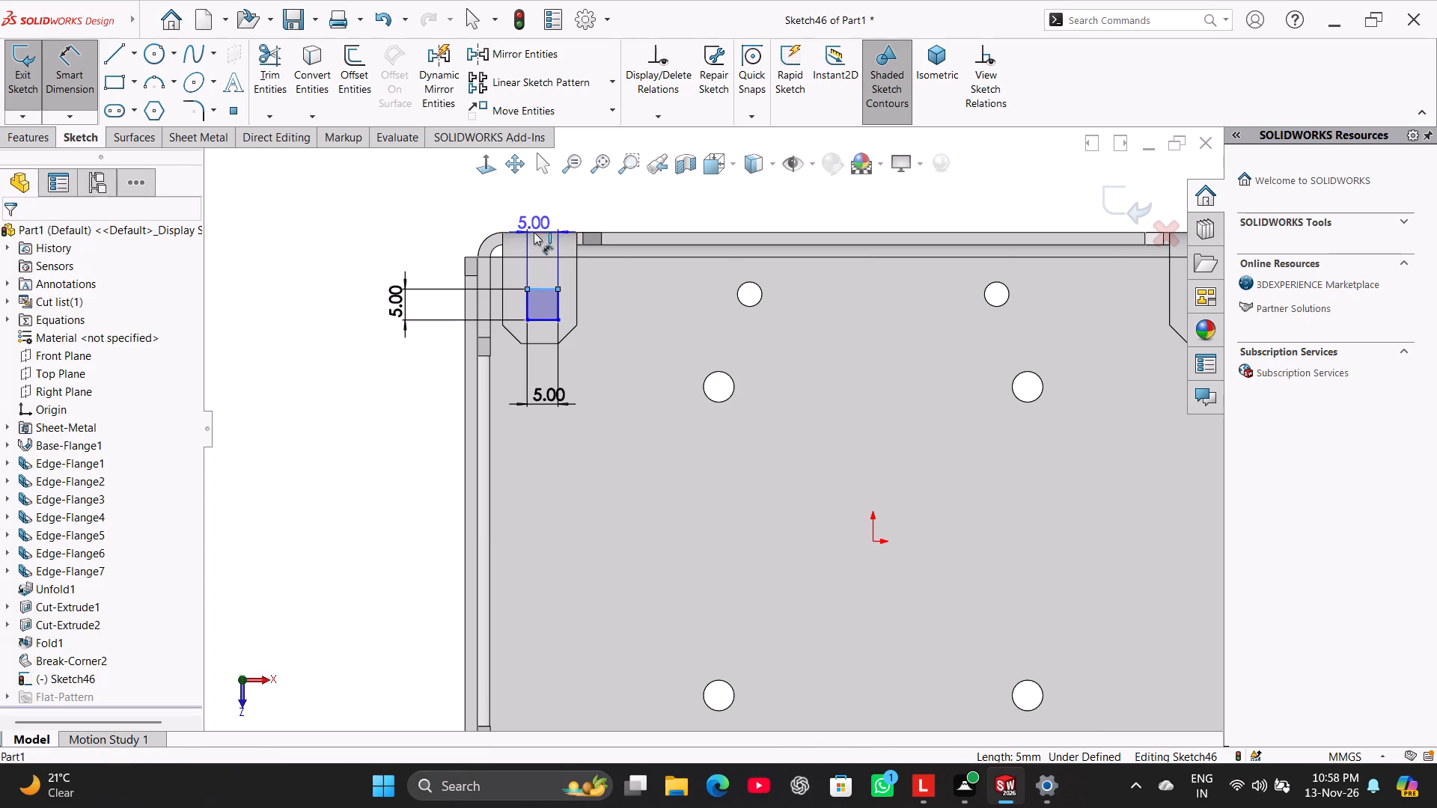
{"action": "left_click", "coordinate": [358, 270]}
{"action": "key", "text": "9"}
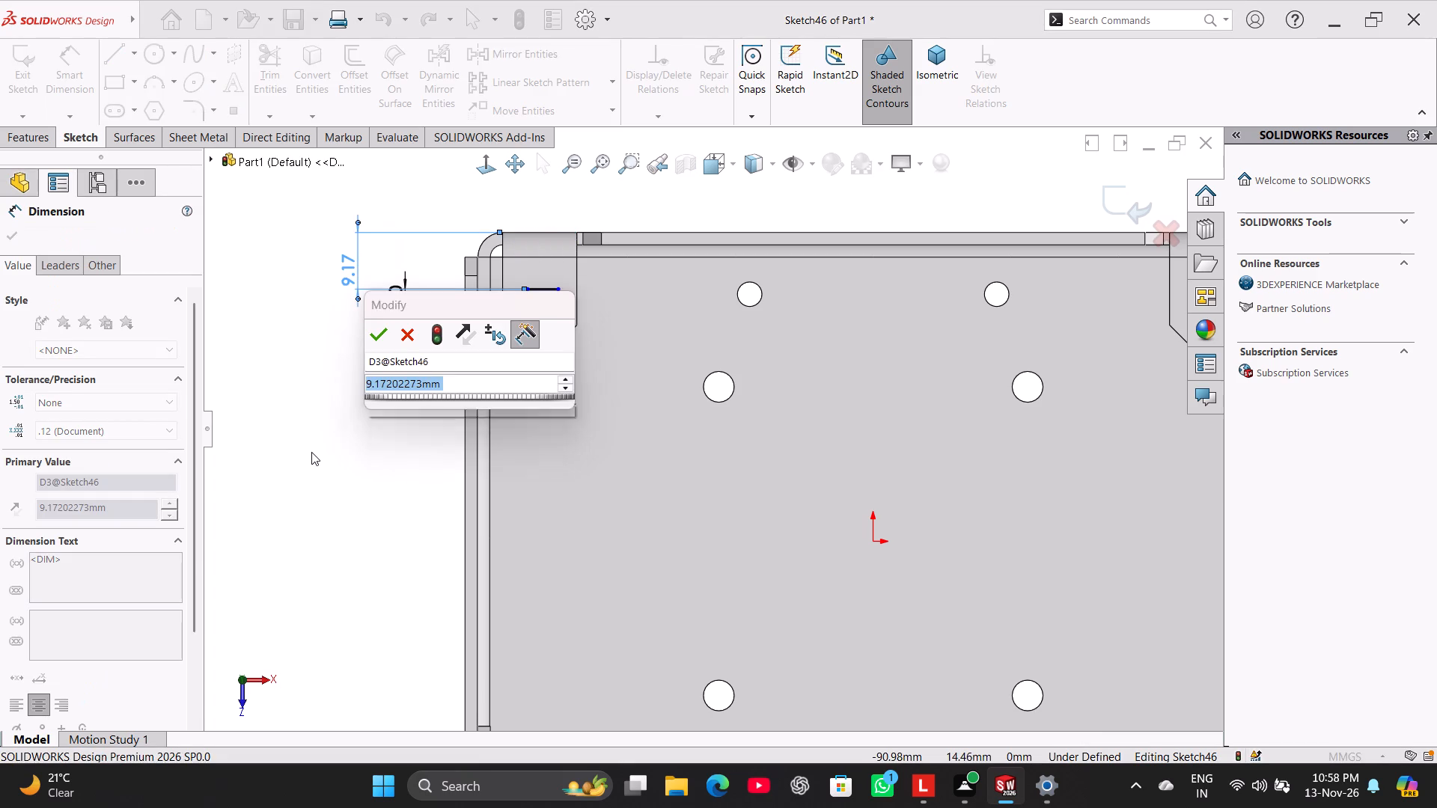
{"action": "key", "text": "Return"}
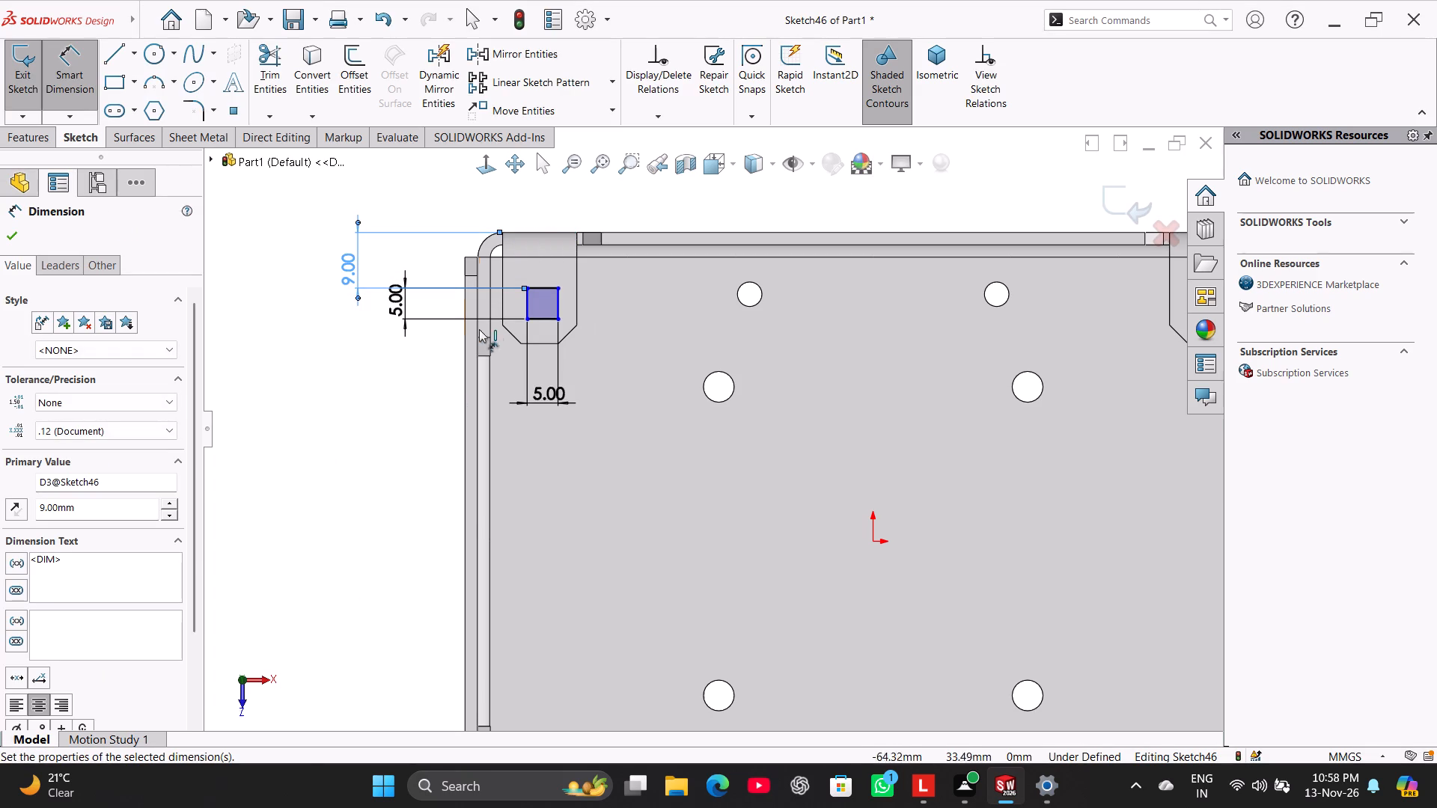
Dimension the square's left edge 3.5 mm from the tab's left side edge and finish dimensioning.
{"action": "scroll", "coordinate": [512, 319], "scroll_direction": "down", "scroll_amount": 4}
{"action": "left_click", "coordinate": [599, 325]}
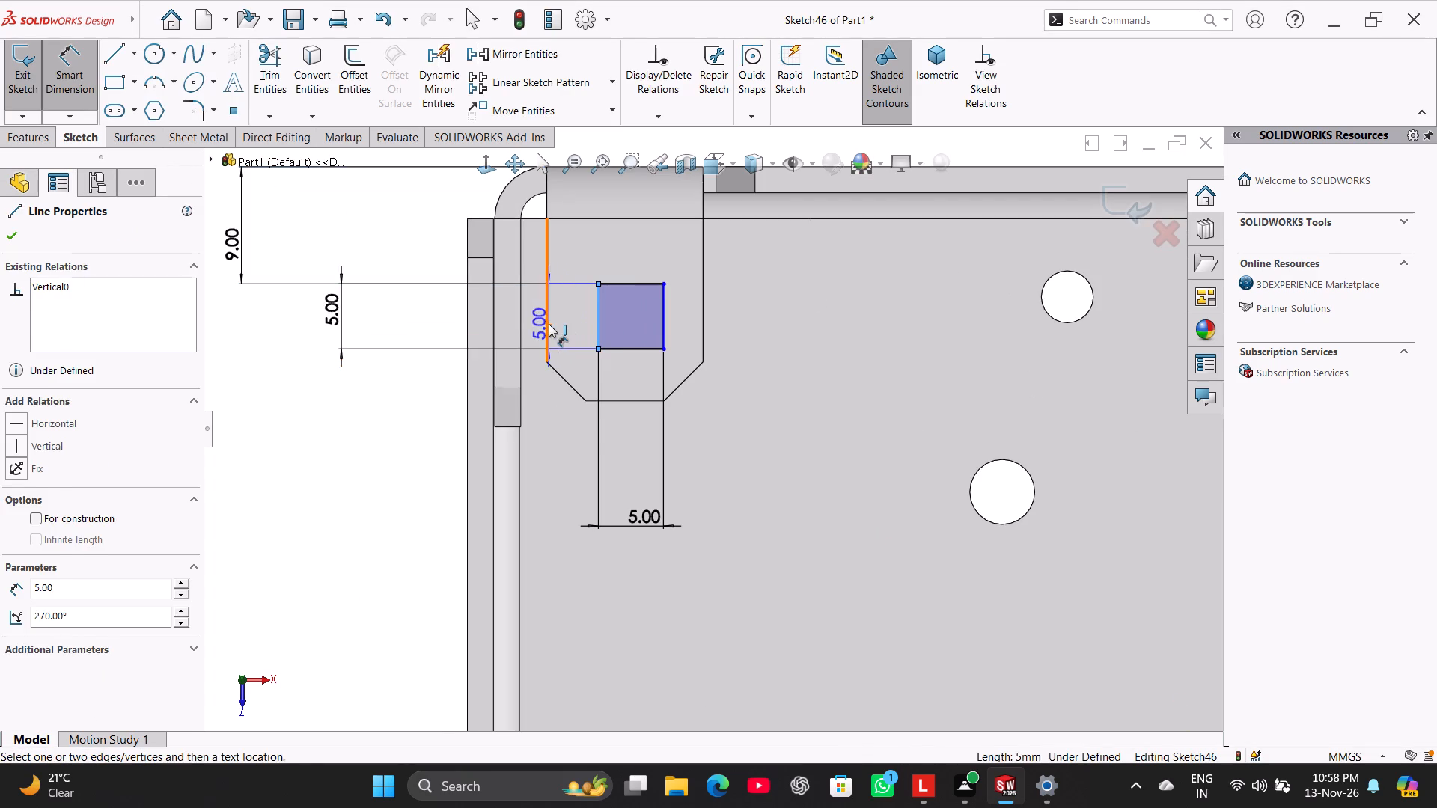
{"action": "left_click", "coordinate": [549, 324]}
{"action": "left_click", "coordinate": [553, 443]}
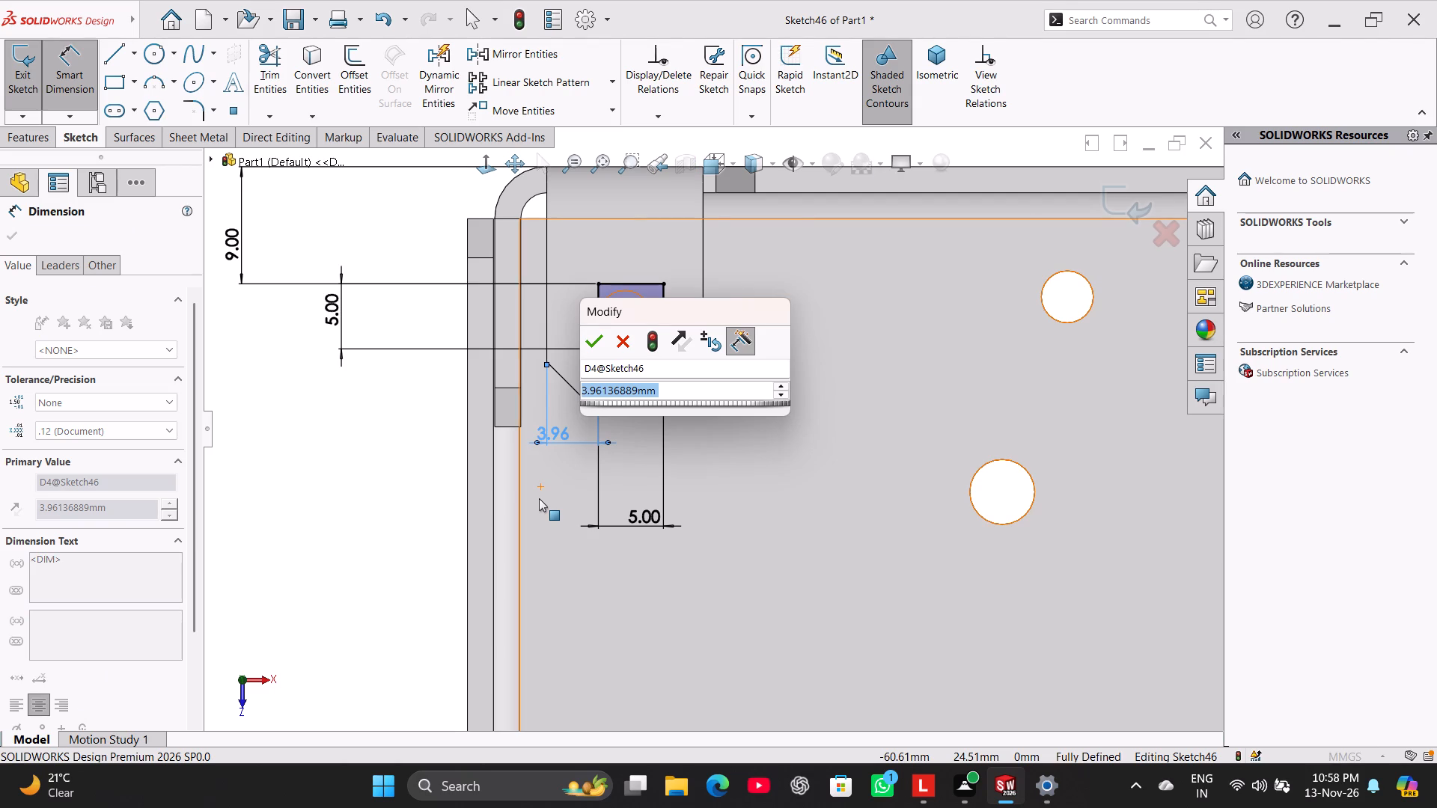
{"action": "type", "text": "3.5"}
{"action": "key", "text": "Return"}
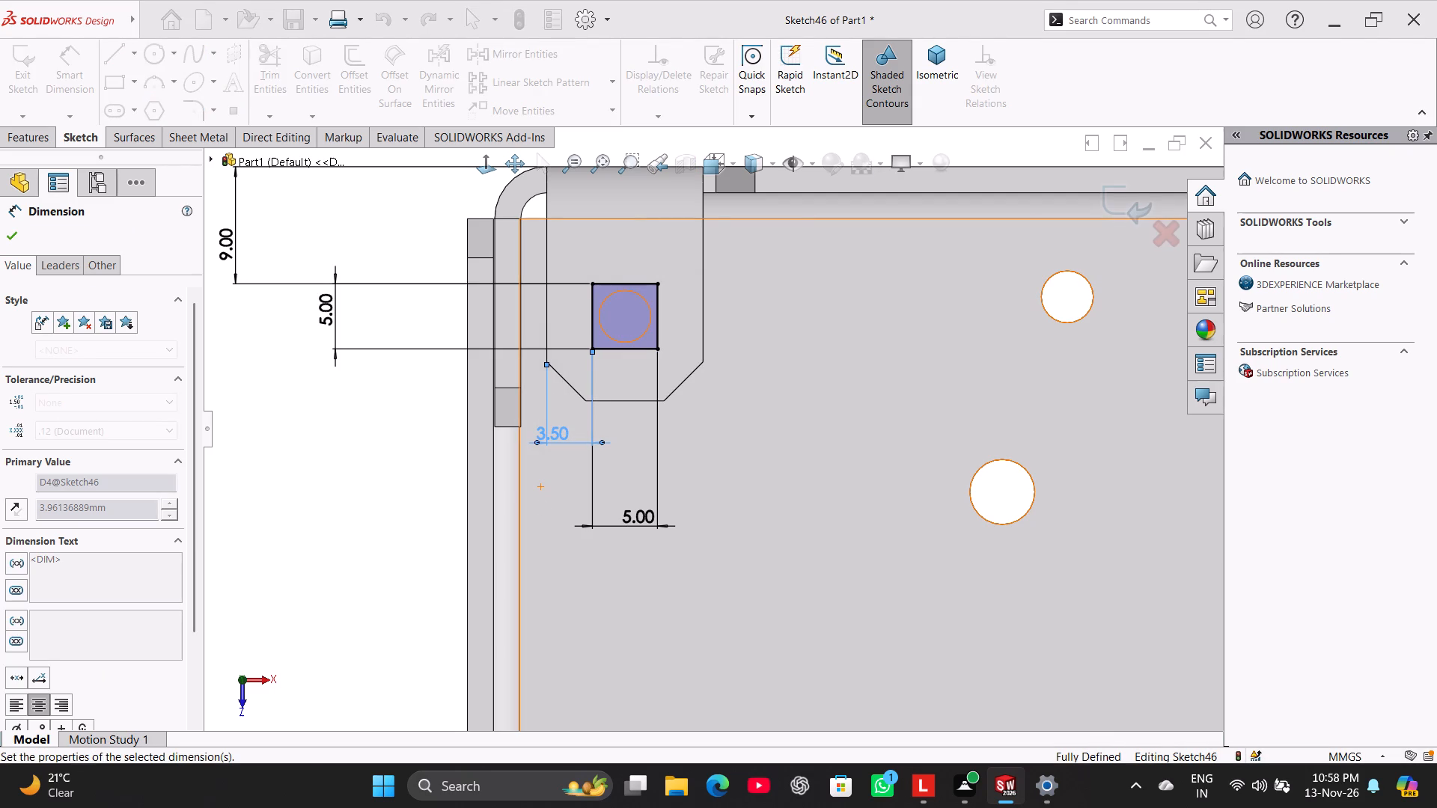
{"action": "right_click", "coordinate": [359, 429]}
{"action": "left_click", "coordinate": [402, 483]}
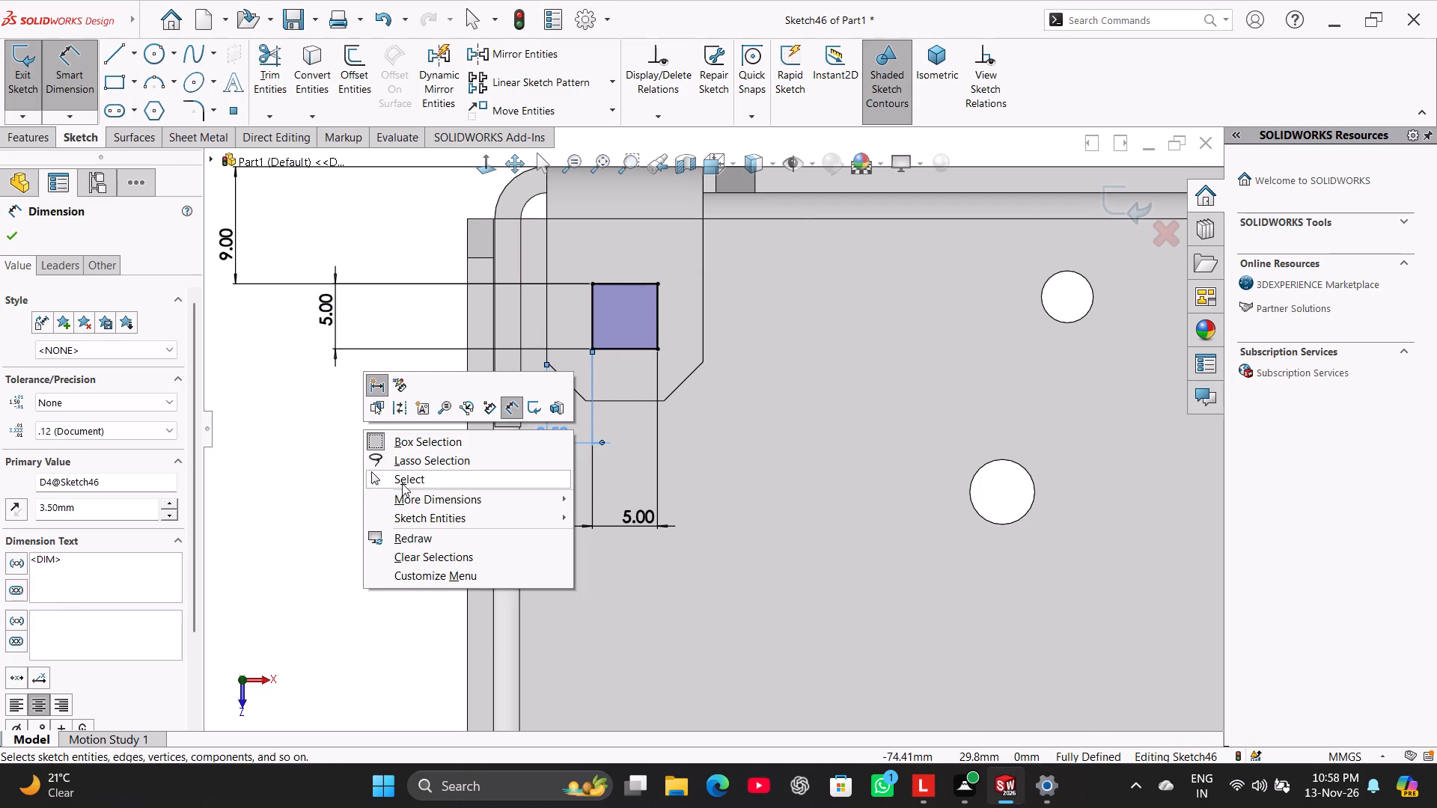
{"action": "scroll", "coordinate": [402, 483], "scroll_direction": "up", "scroll_amount": 4}
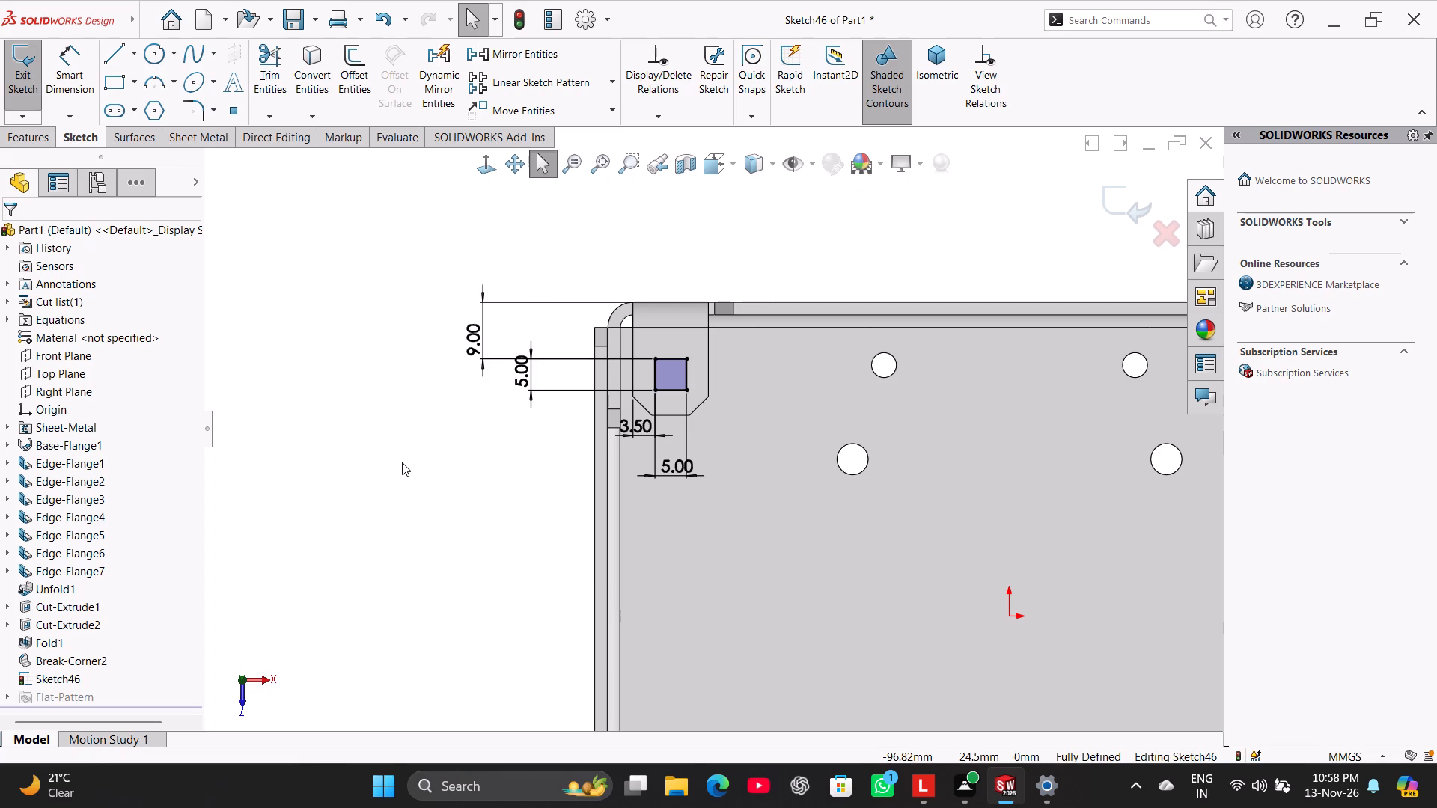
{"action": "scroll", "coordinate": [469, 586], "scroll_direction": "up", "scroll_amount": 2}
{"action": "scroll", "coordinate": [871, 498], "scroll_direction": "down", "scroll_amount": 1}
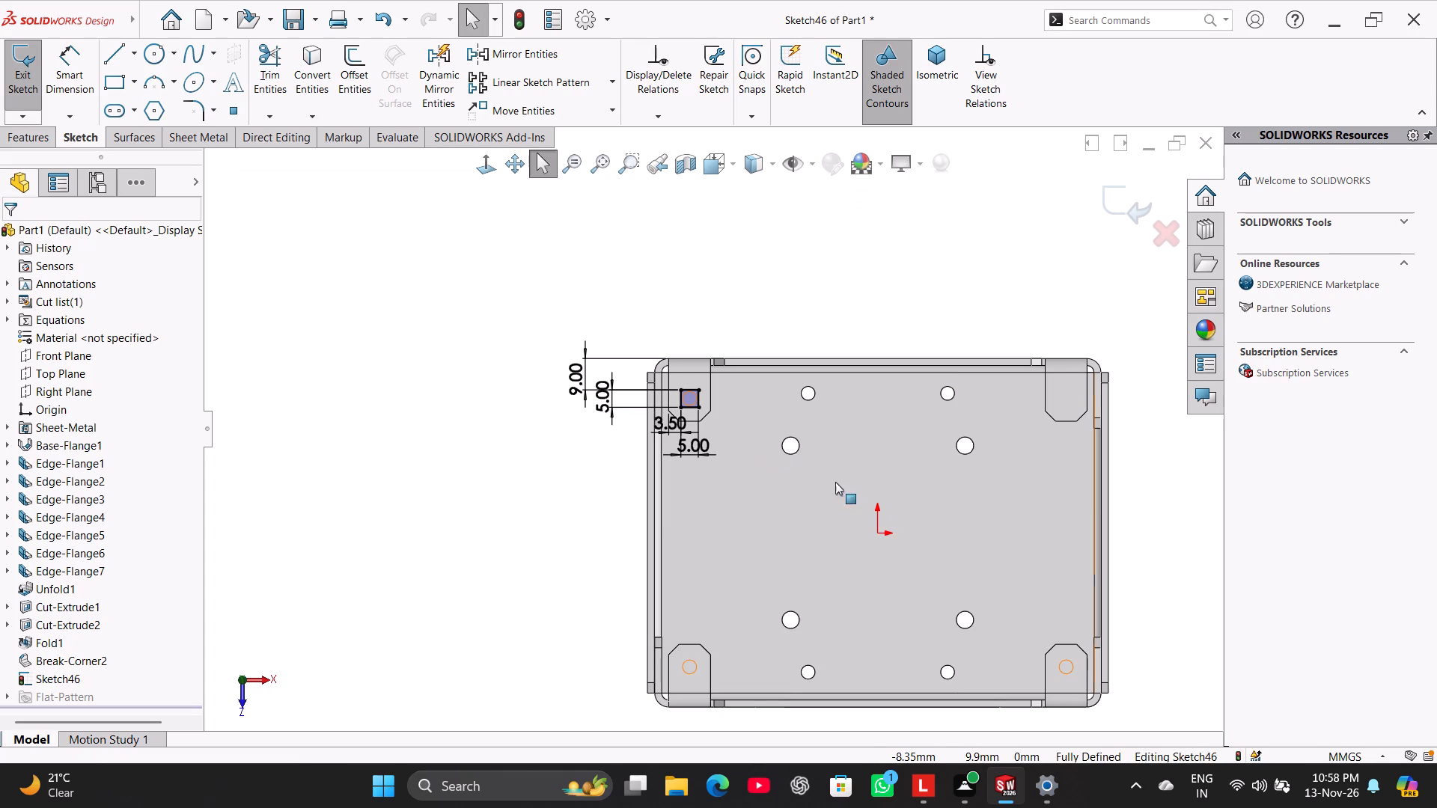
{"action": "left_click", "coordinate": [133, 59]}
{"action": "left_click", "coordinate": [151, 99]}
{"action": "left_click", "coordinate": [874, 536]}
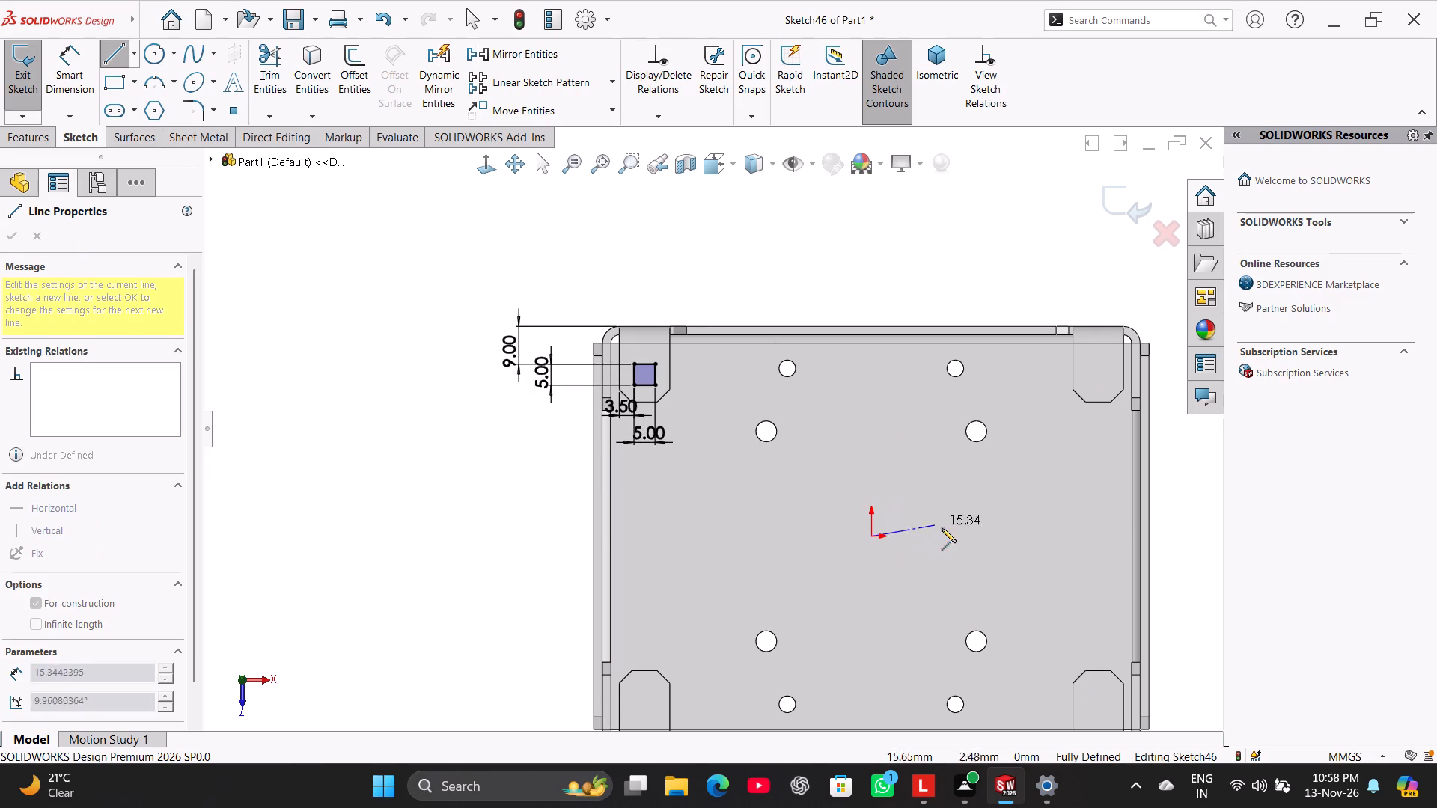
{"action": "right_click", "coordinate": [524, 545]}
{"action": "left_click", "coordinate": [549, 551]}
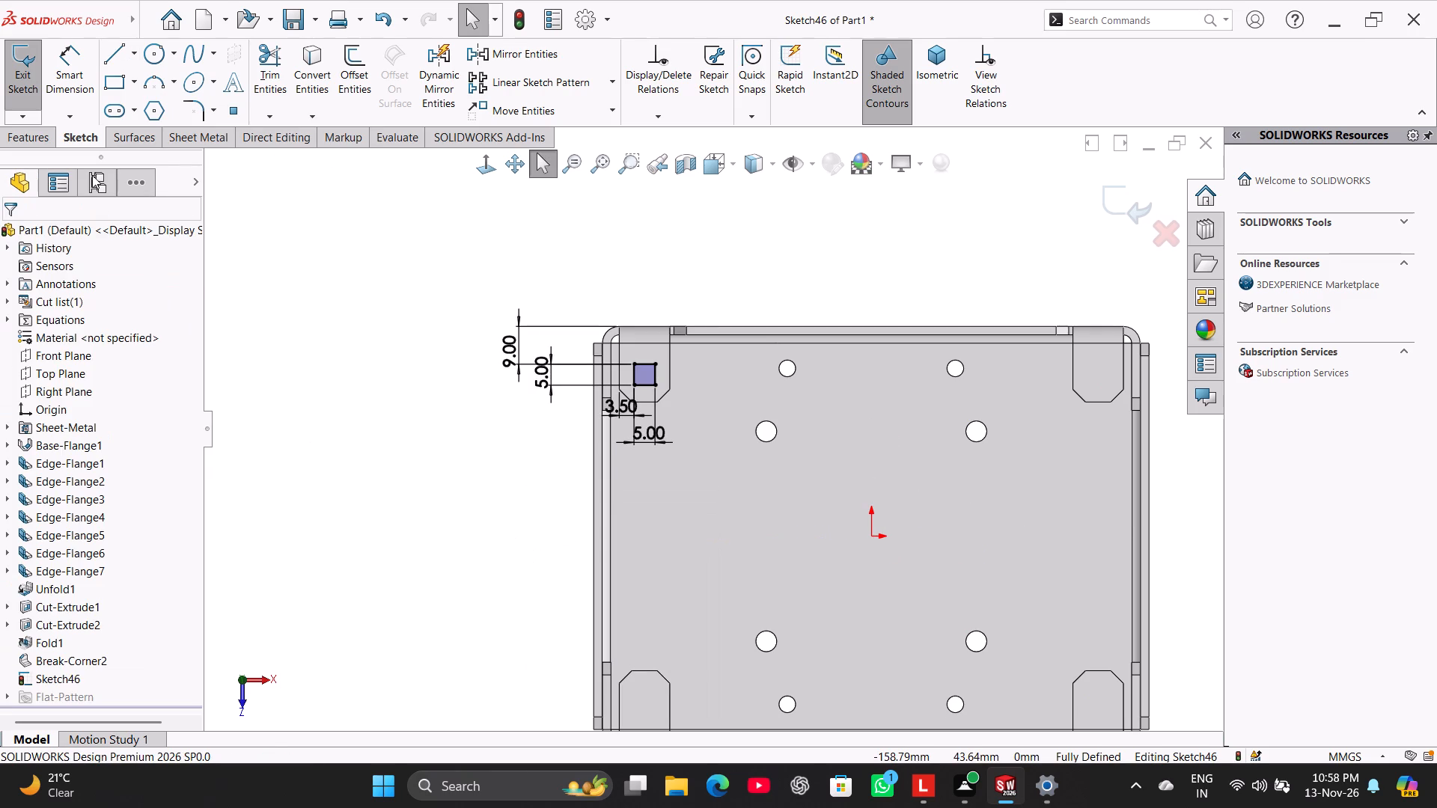
Sketch a horizontal and a vertical construction centerline from the origin, each about 27 mm long.
{"action": "left_click", "coordinate": [109, 55]}
{"action": "left_click", "coordinate": [133, 57]}
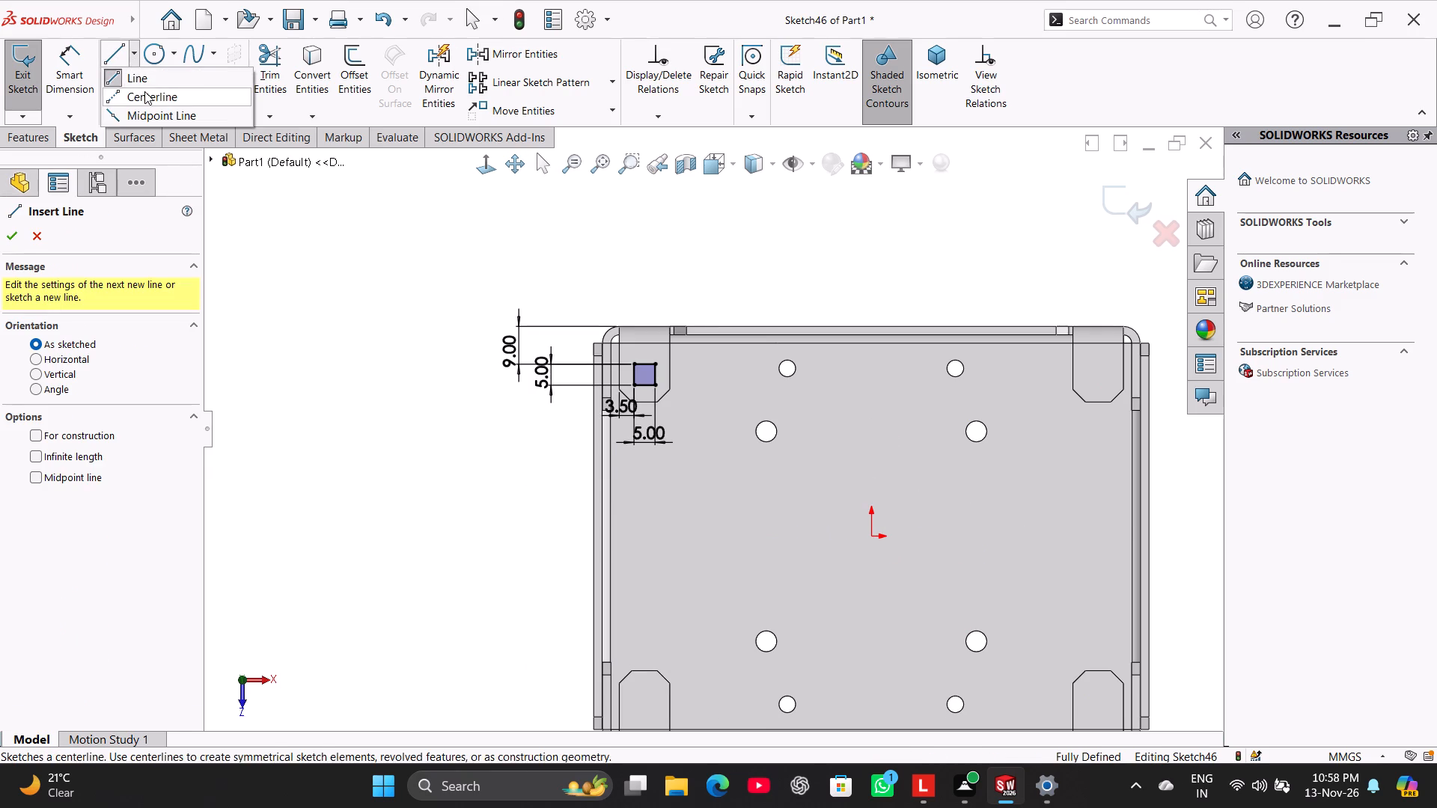
{"action": "left_click", "coordinate": [145, 91]}
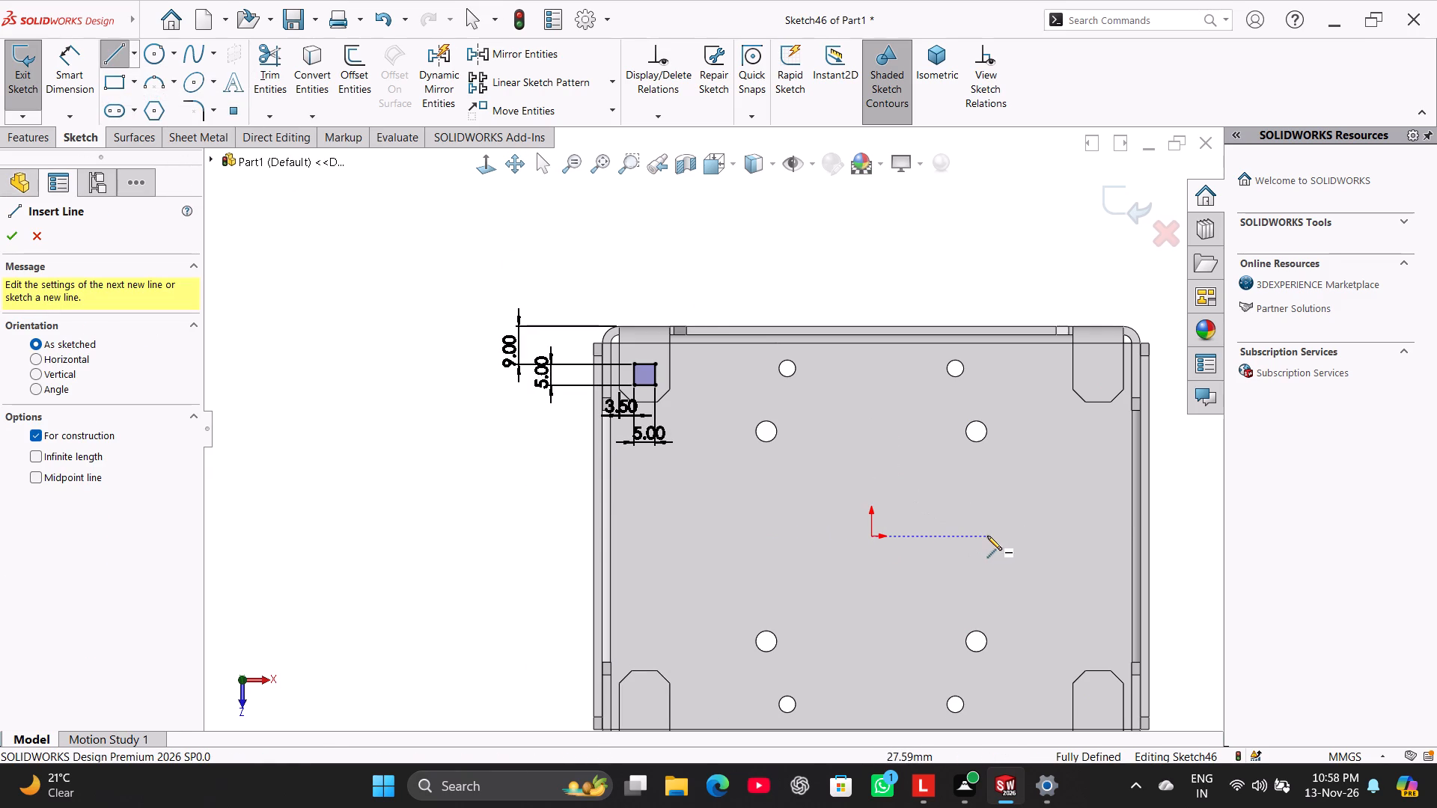
{"action": "left_click", "coordinate": [987, 536]}
{"action": "left_click", "coordinate": [875, 537]}
{"action": "left_click", "coordinate": [874, 423]}
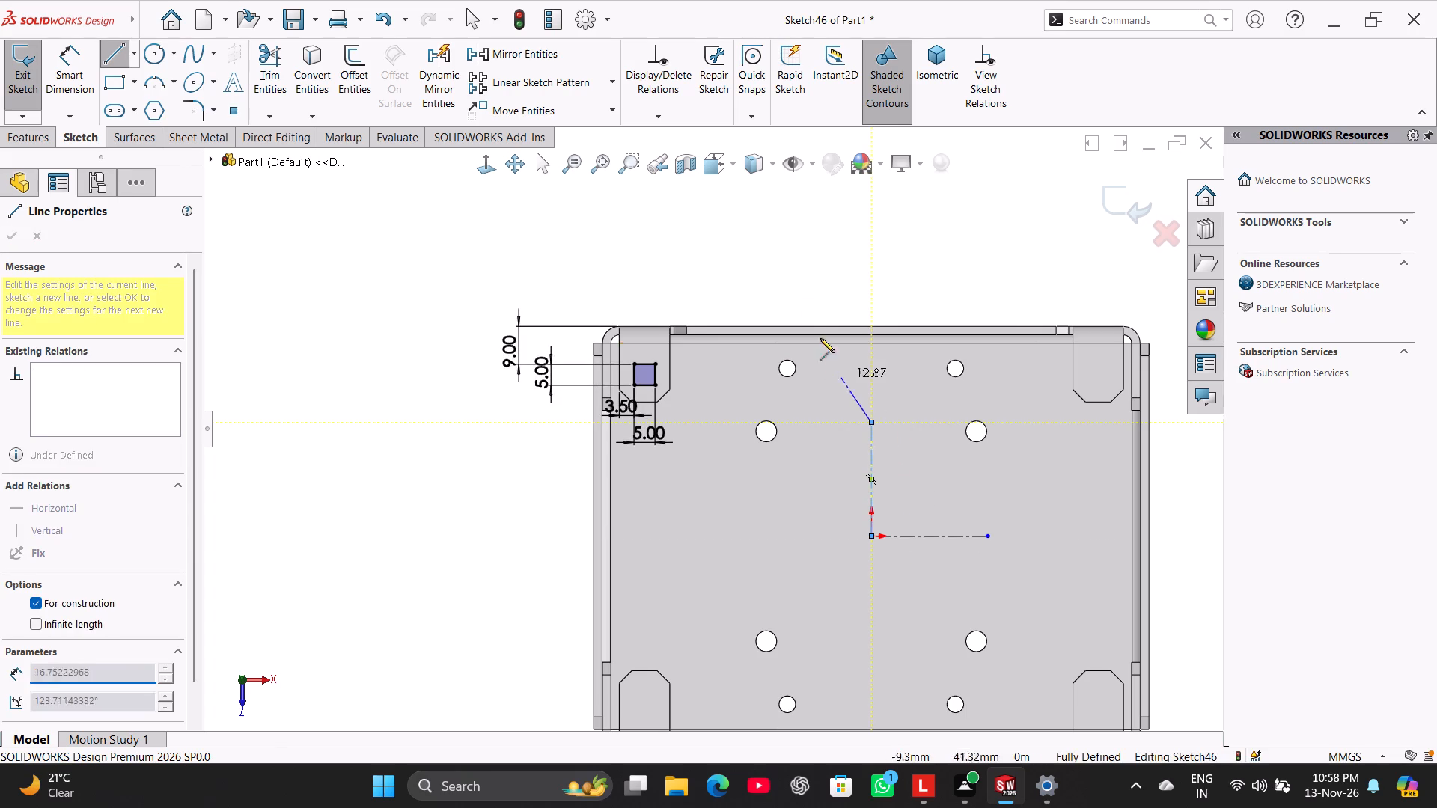
{"action": "right_click", "coordinate": [793, 281]}
{"action": "left_click", "coordinate": [817, 291]}
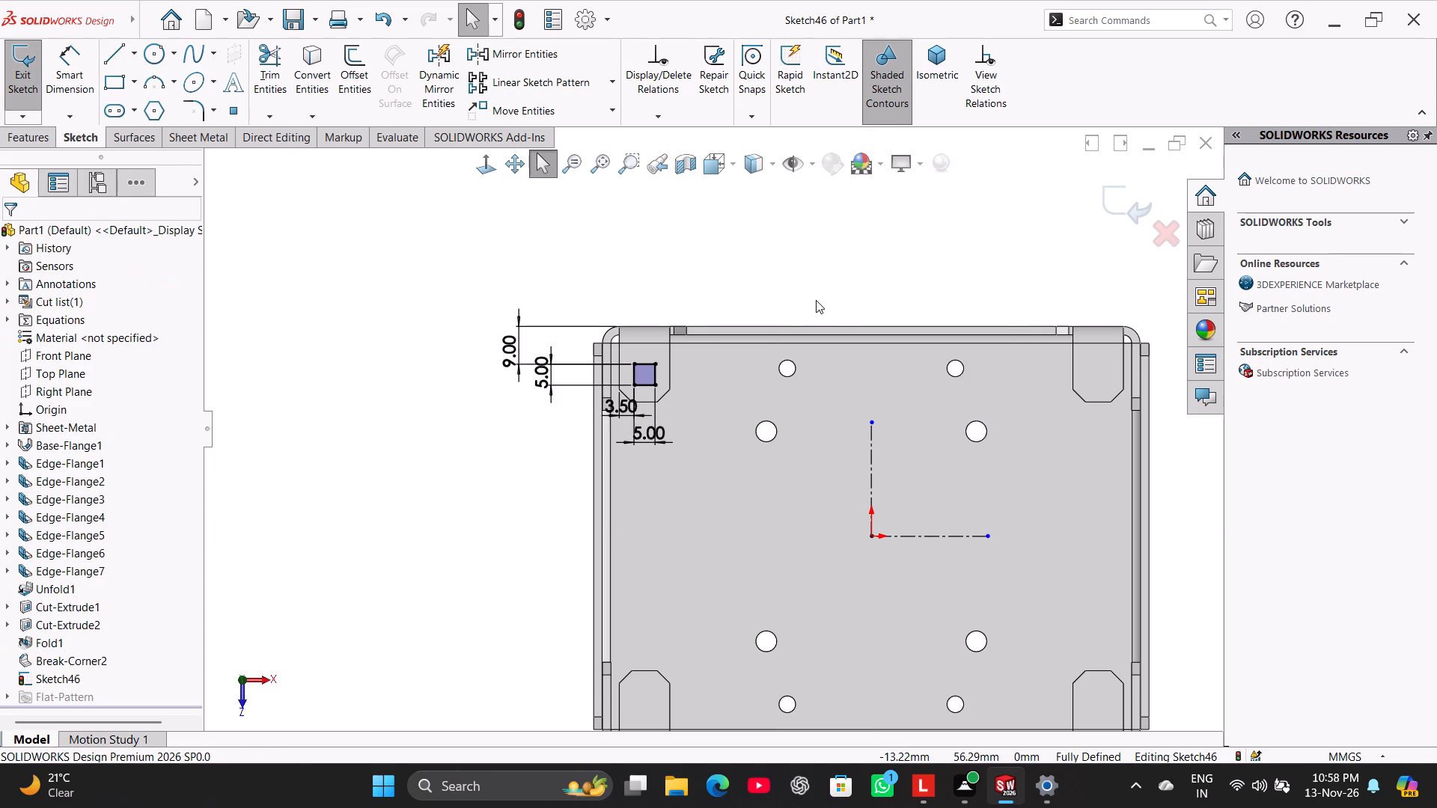
Mirror the 5 mm square about the vertical centerline onto the back-right tab.
{"action": "left_click", "coordinate": [953, 272]}
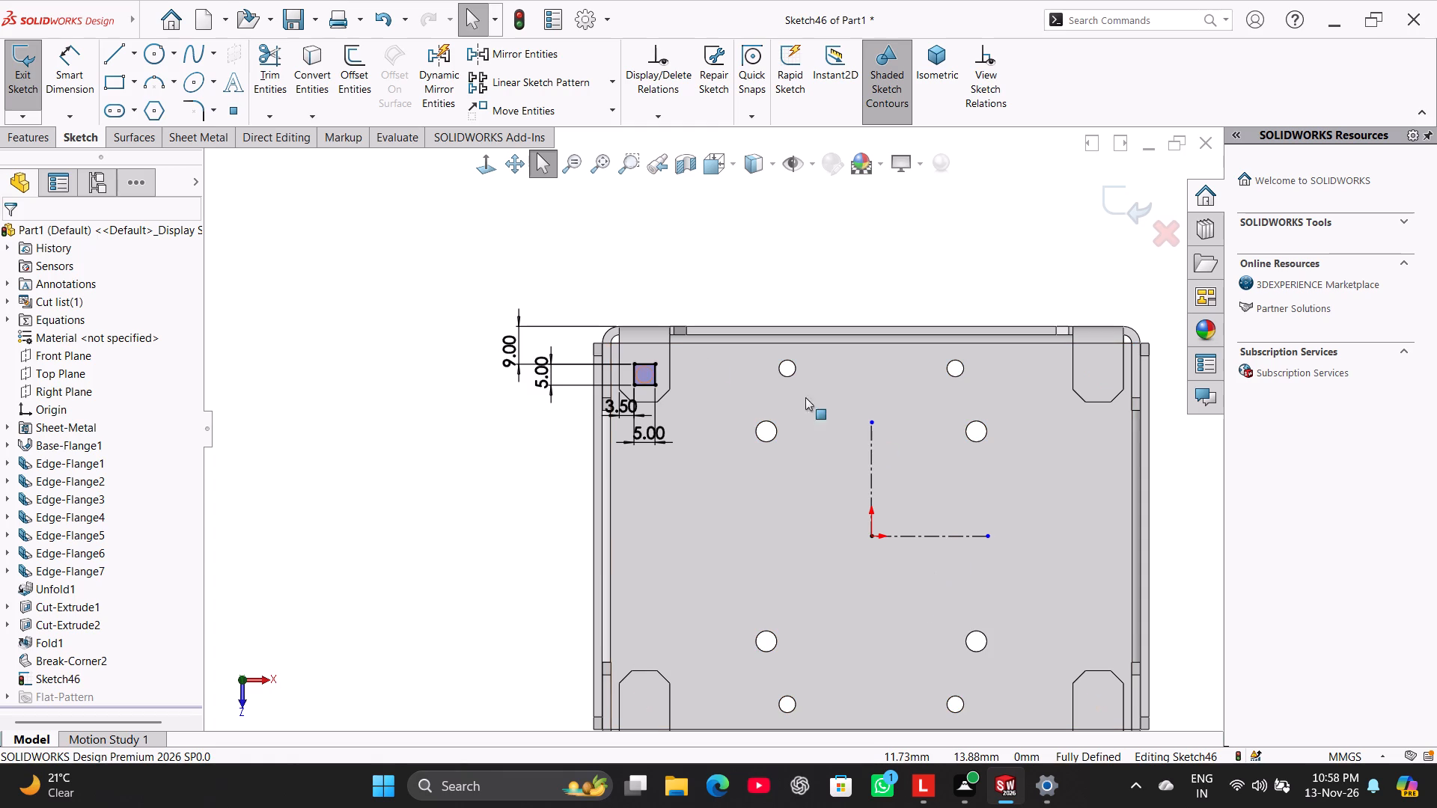
{"action": "right_click", "coordinate": [718, 239]}
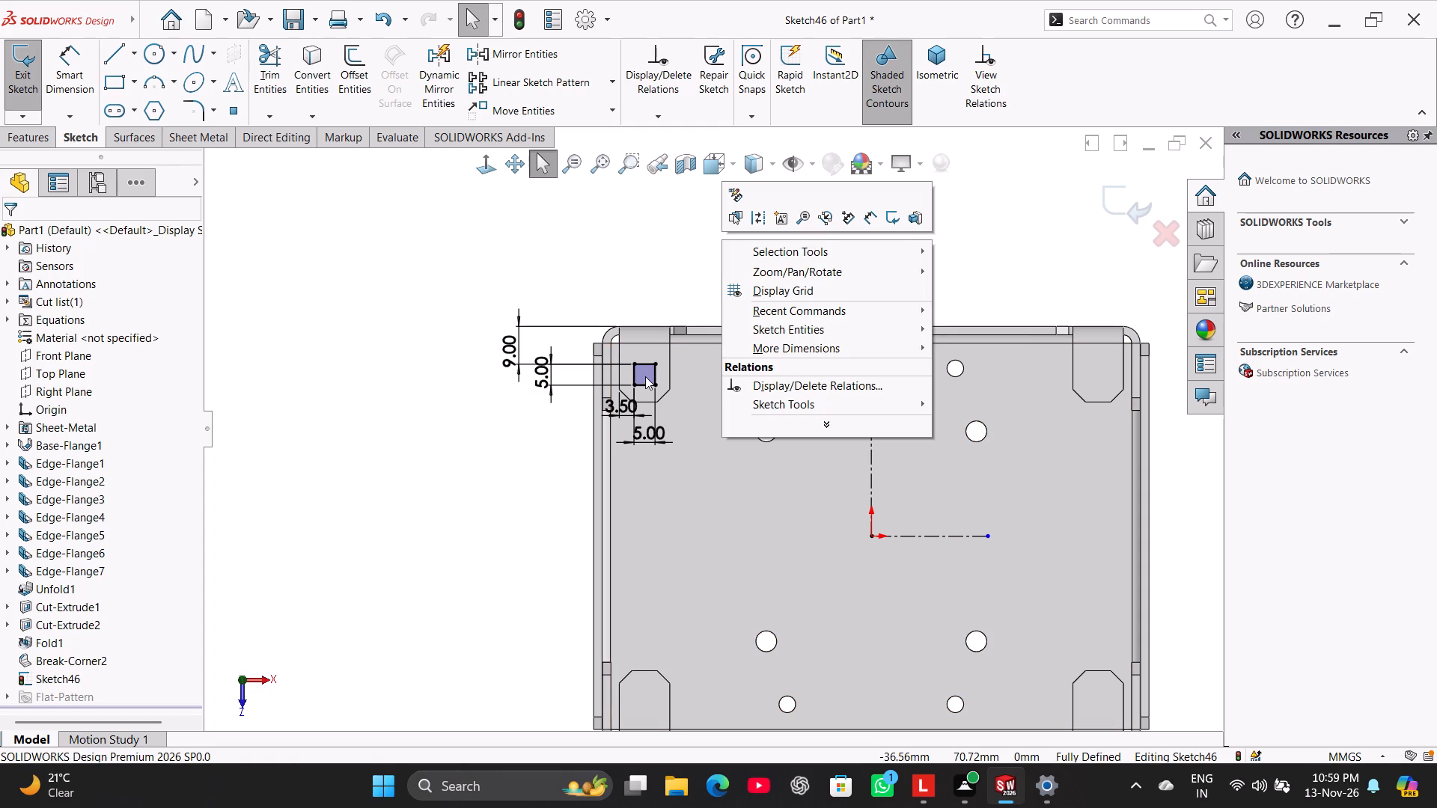
{"action": "left_click", "coordinate": [615, 256]}
{"action": "left_click", "coordinate": [646, 376]}
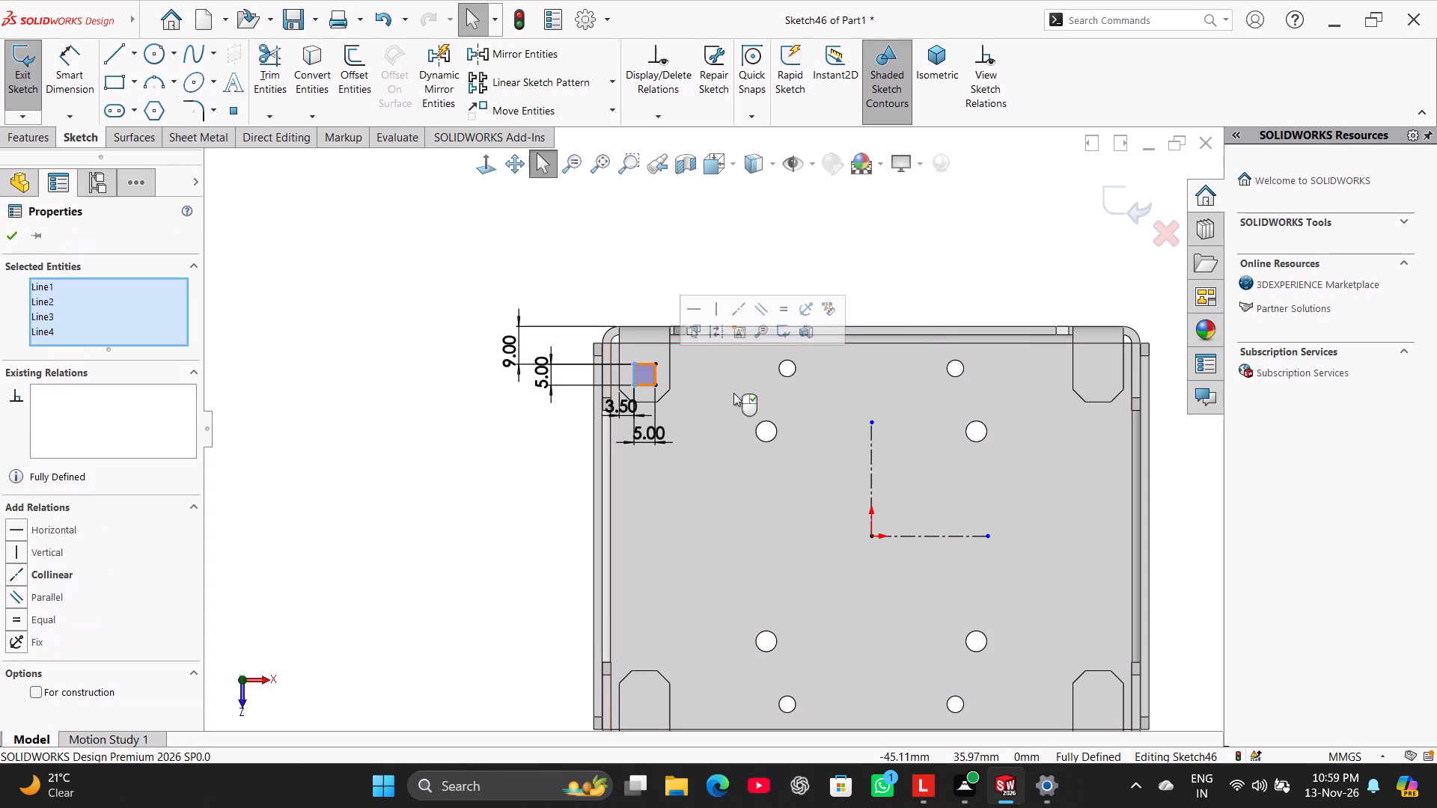
{"action": "left_click", "coordinate": [870, 484], "text": "ctrl"}
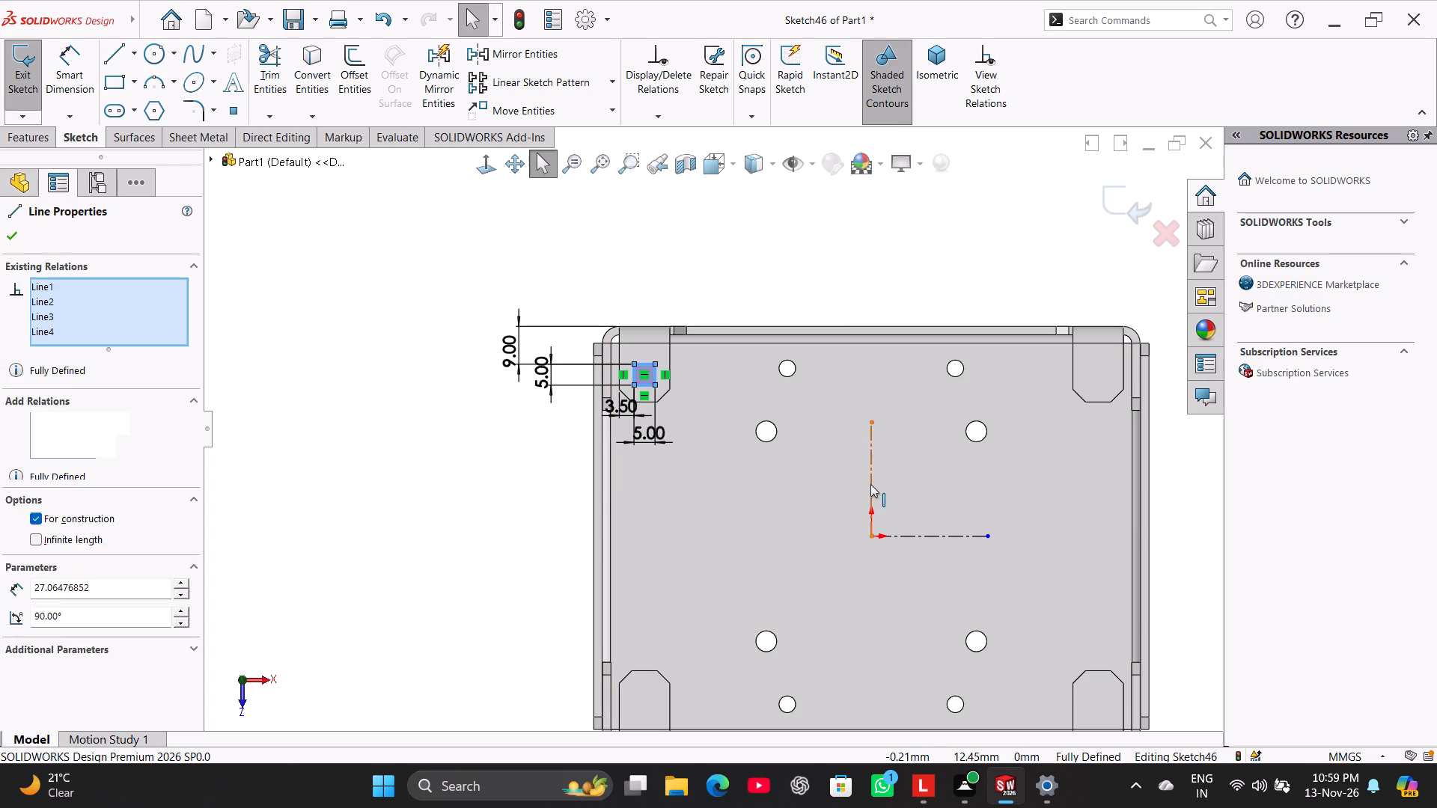
{"action": "left_click", "coordinate": [525, 58]}
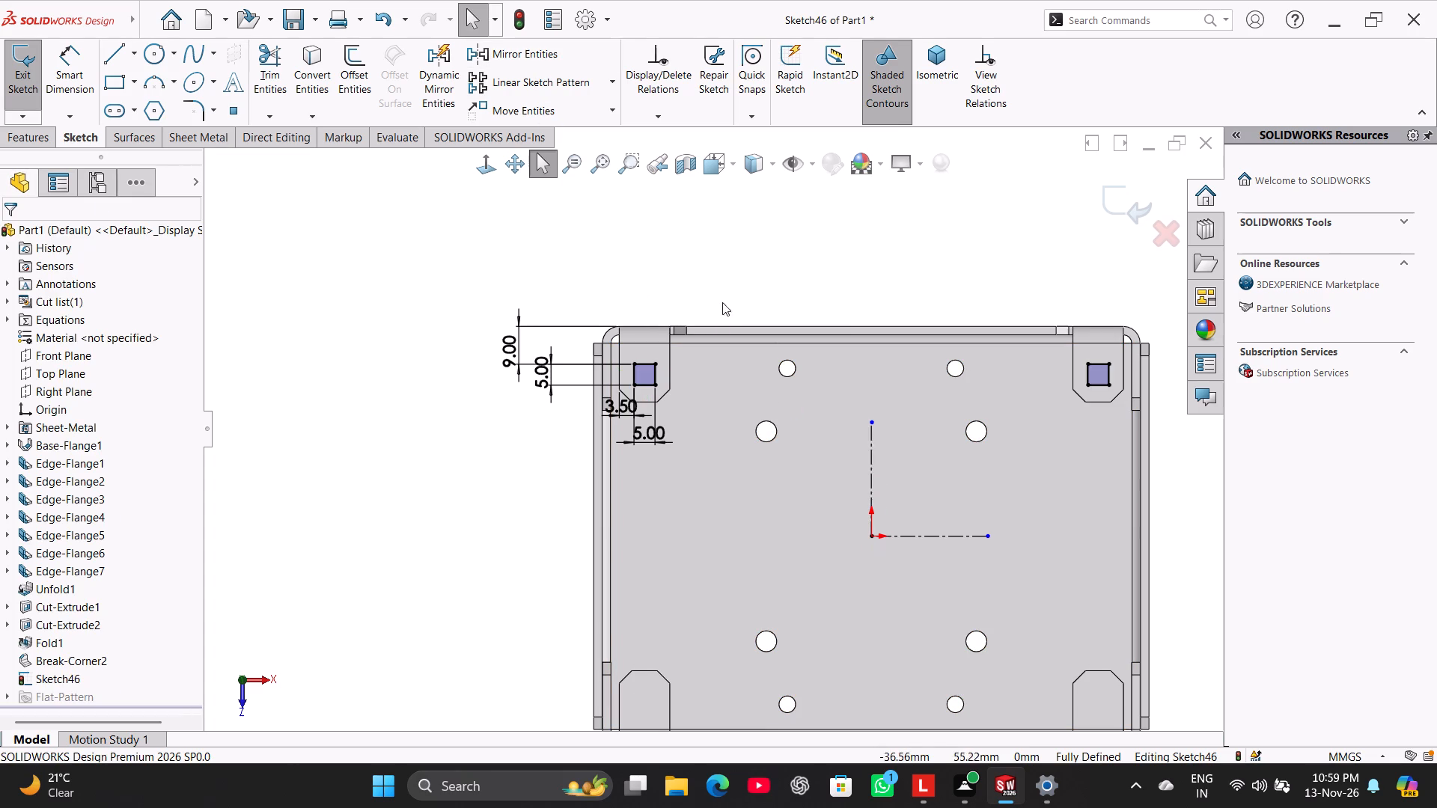
Mirror both back tab squares about the horizontal centerline onto the two front tabs.
{"action": "left_click", "coordinate": [738, 252]}
{"action": "left_click", "coordinate": [644, 370], "text": "ctrl"}
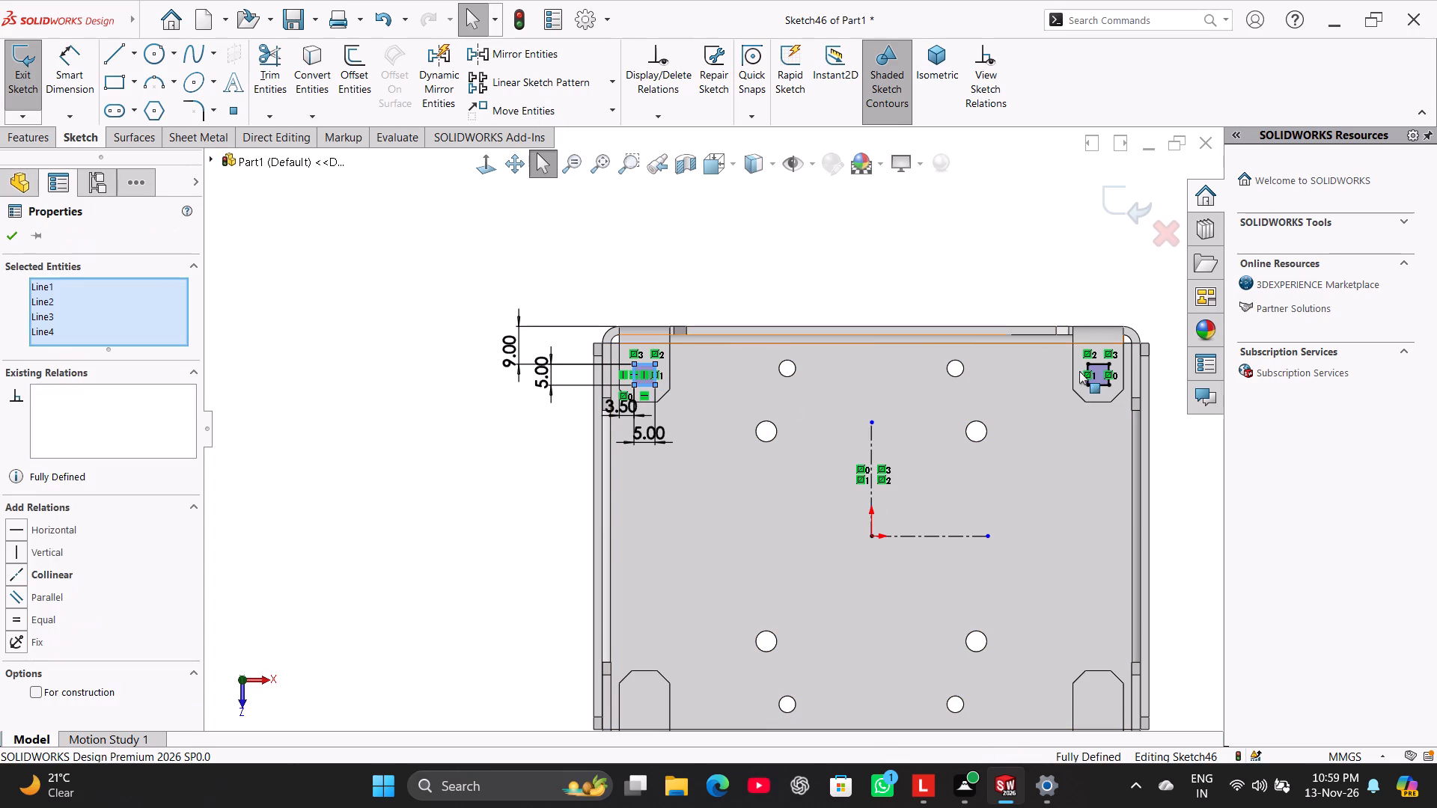
{"action": "left_click", "coordinate": [1099, 373], "text": "ctrl"}
{"action": "left_click", "coordinate": [968, 535], "text": "ctrl"}
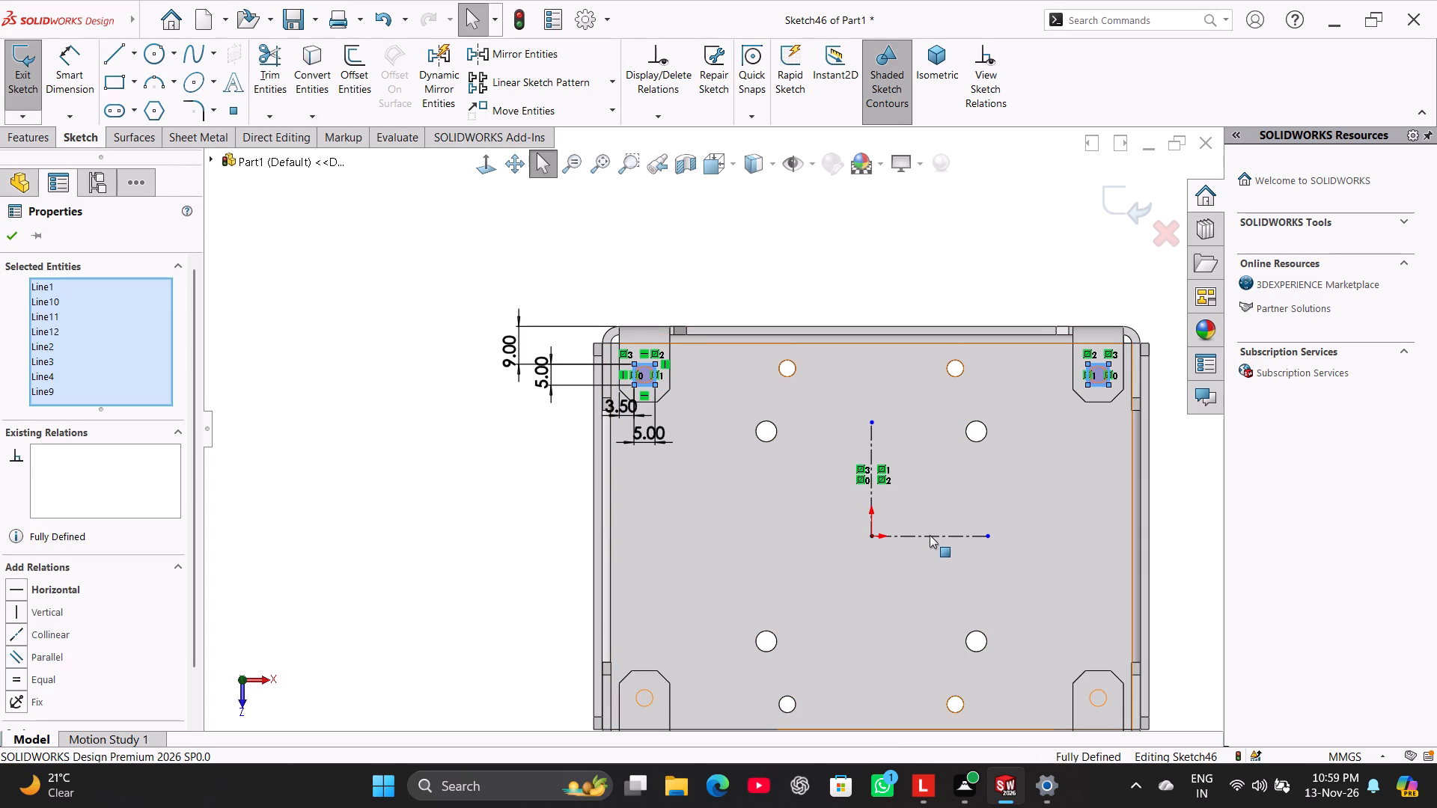
{"action": "left_click", "coordinate": [537, 53]}
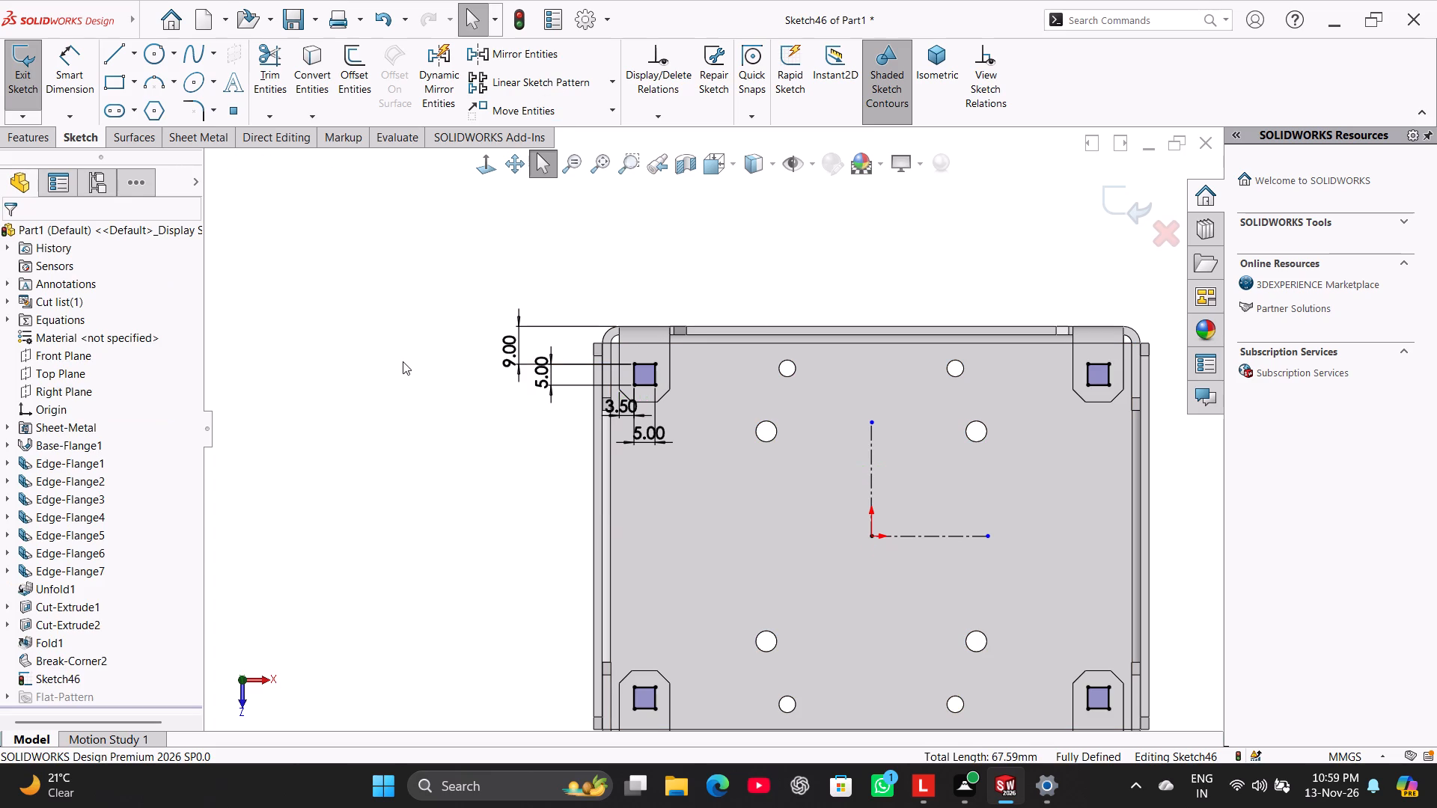
Cut the four squares through the corner tabs with a blind extruded normal cut linked to the sheet thickness.
{"action": "left_click", "coordinate": [375, 226]}
{"action": "left_click", "coordinate": [210, 141]}
{"action": "left_click", "coordinate": [710, 54]}
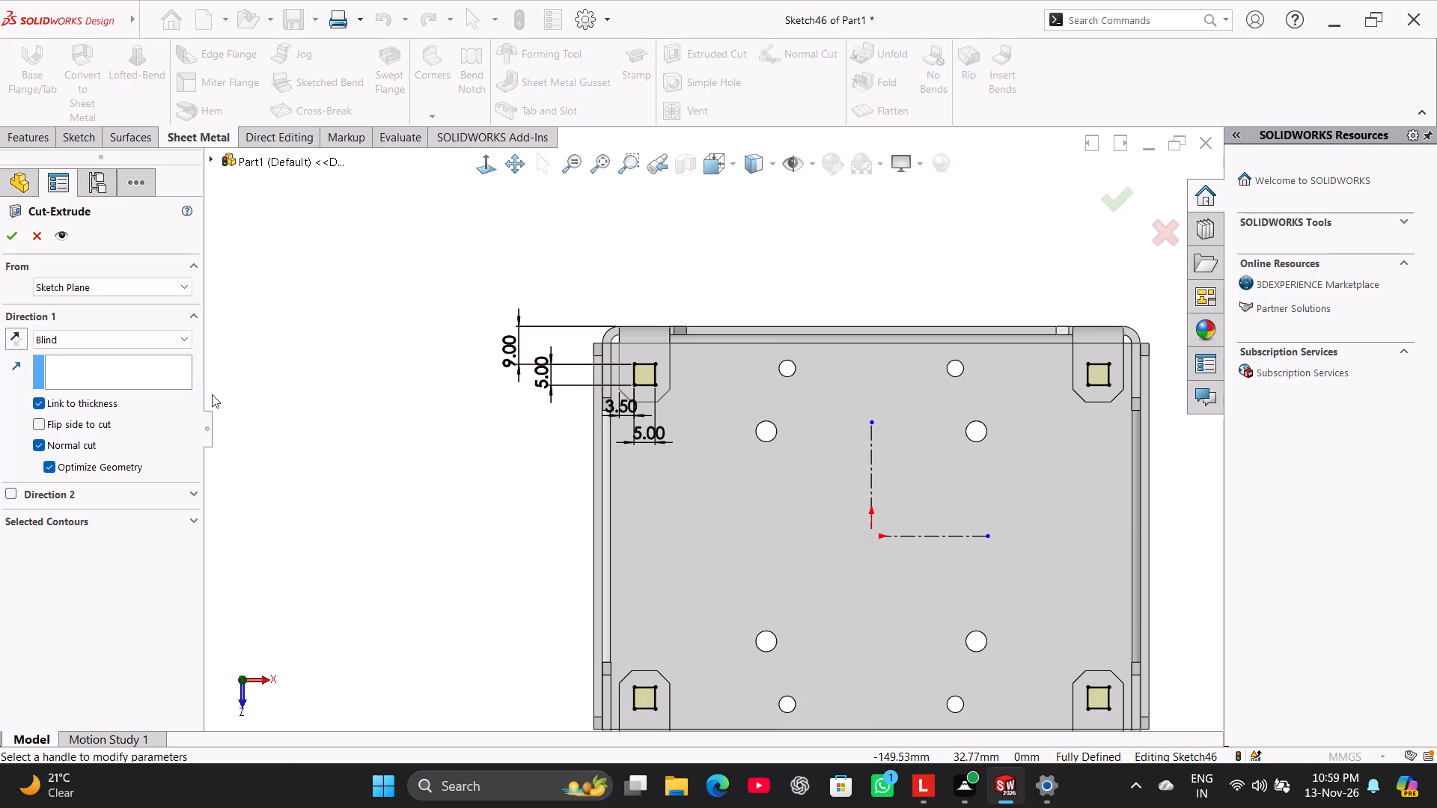
{"action": "left_click", "coordinate": [6, 239]}
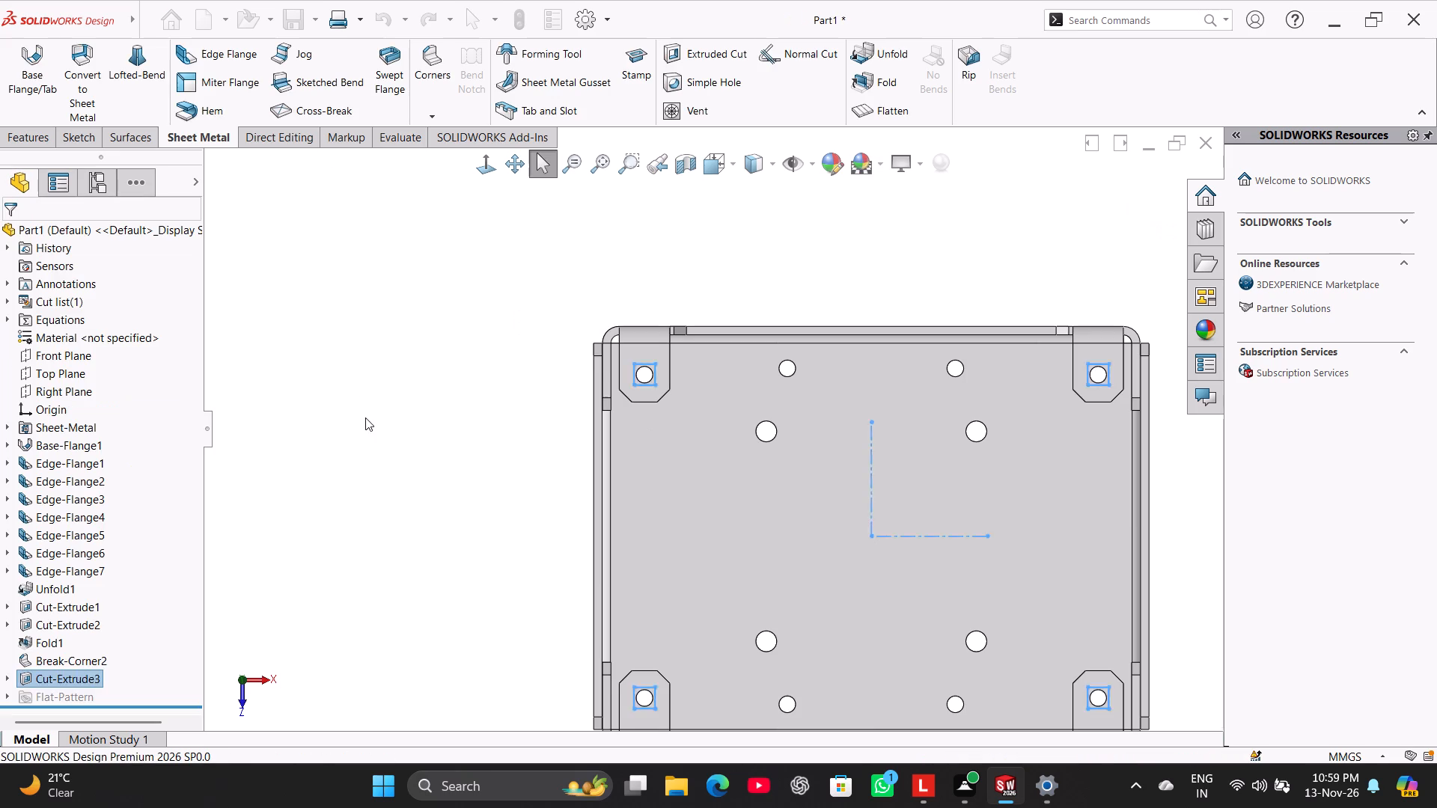
{"action": "left_click", "coordinate": [366, 417]}
Inspect the square tab cutouts from several angles and return the box to the isometric view.
{"action": "middle_click_drag", "start_coordinate": [433, 468], "coordinate": [419, 446]}
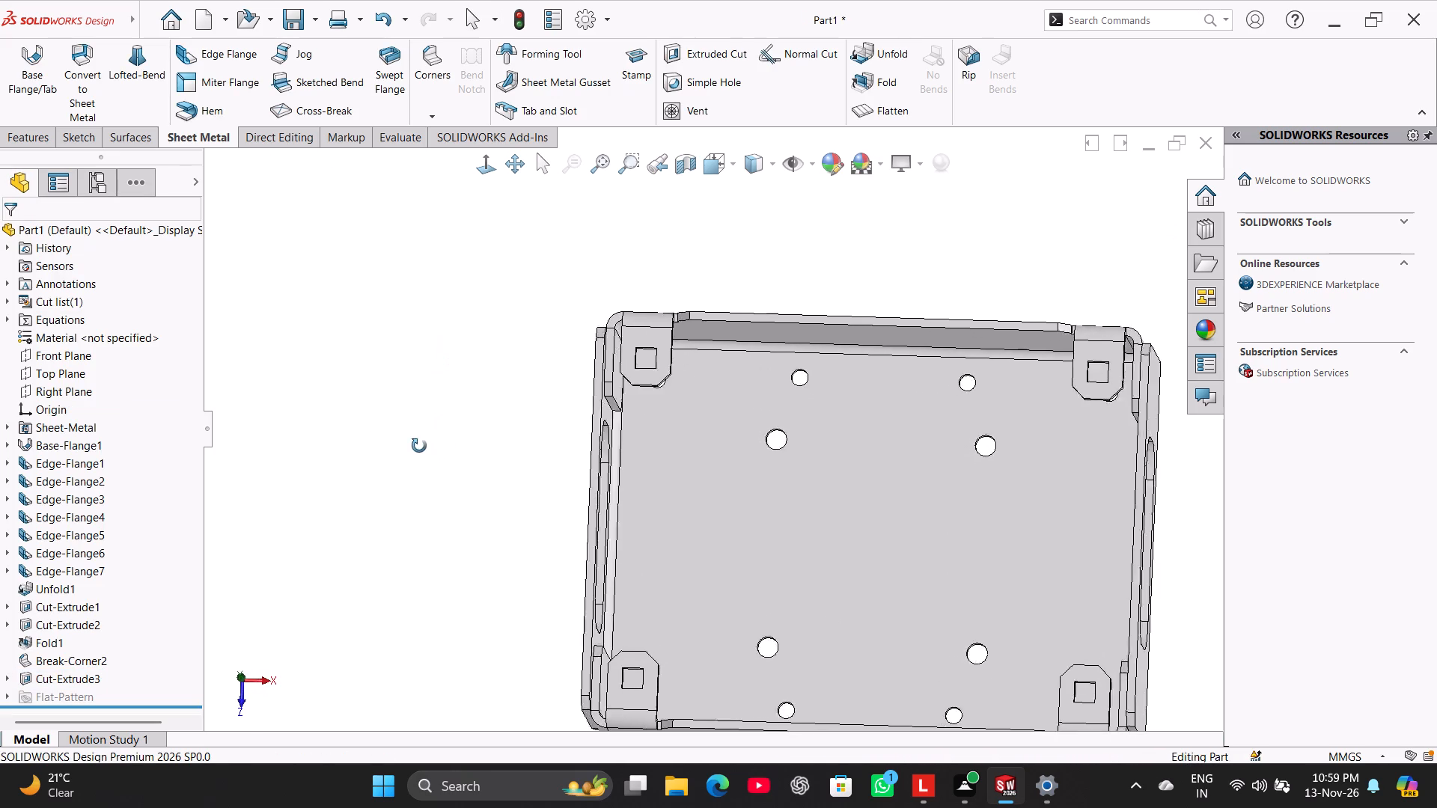
{"action": "middle_click_drag", "start_coordinate": [419, 446], "coordinate": [386, 432]}
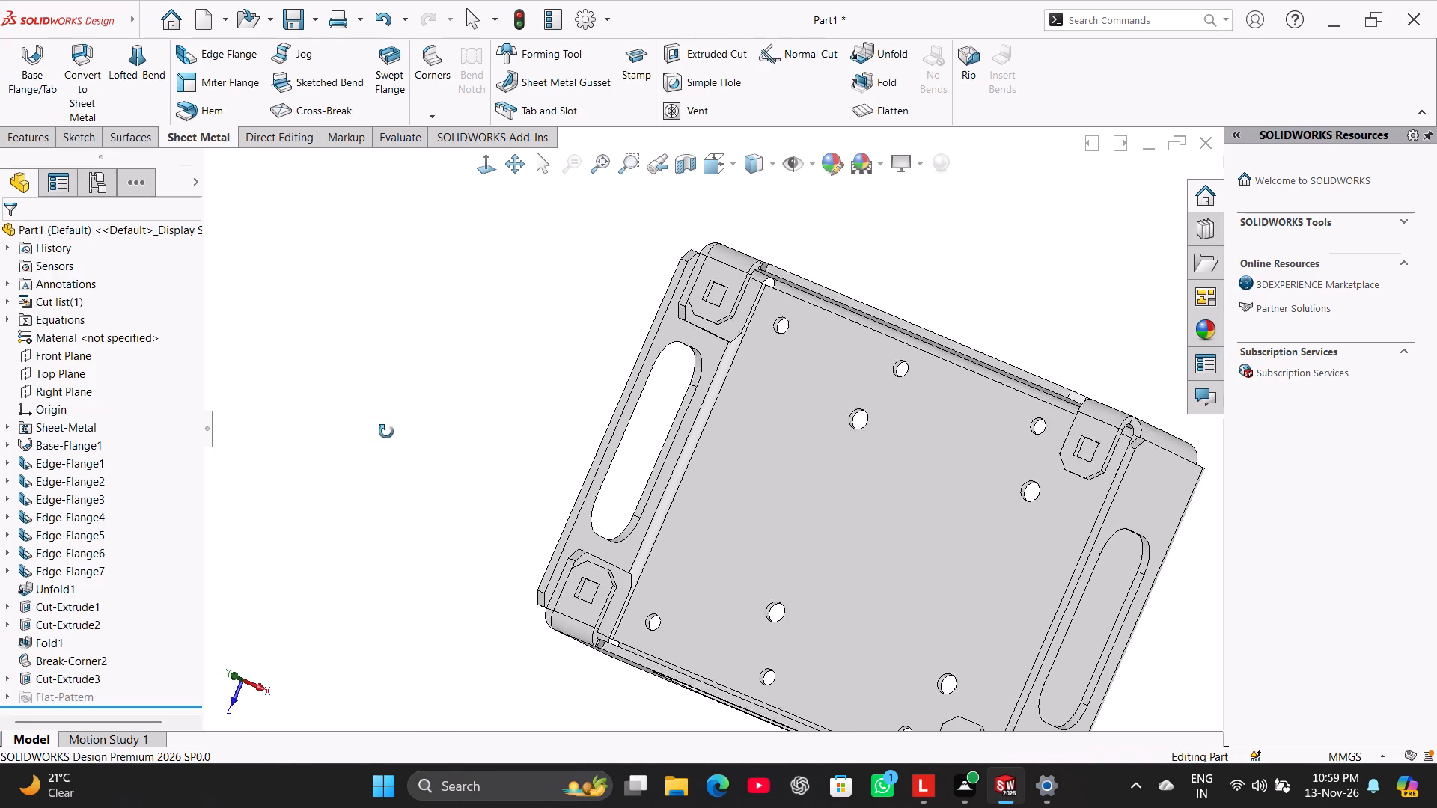
{"action": "middle_click_drag", "start_coordinate": [386, 432], "coordinate": [433, 397]}
{"action": "right_click_drag", "start_coordinate": [421, 436], "coordinate": [561, 346]}
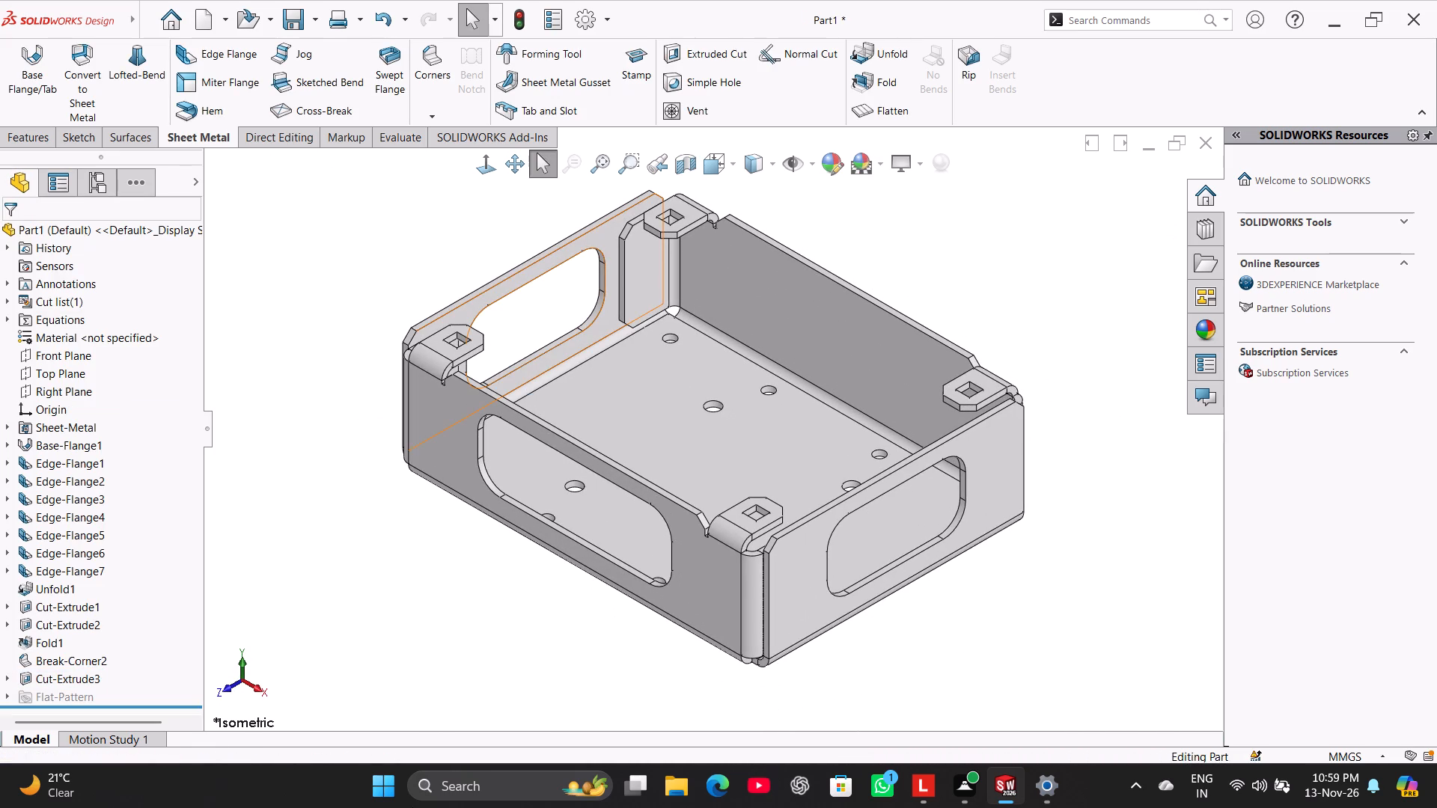
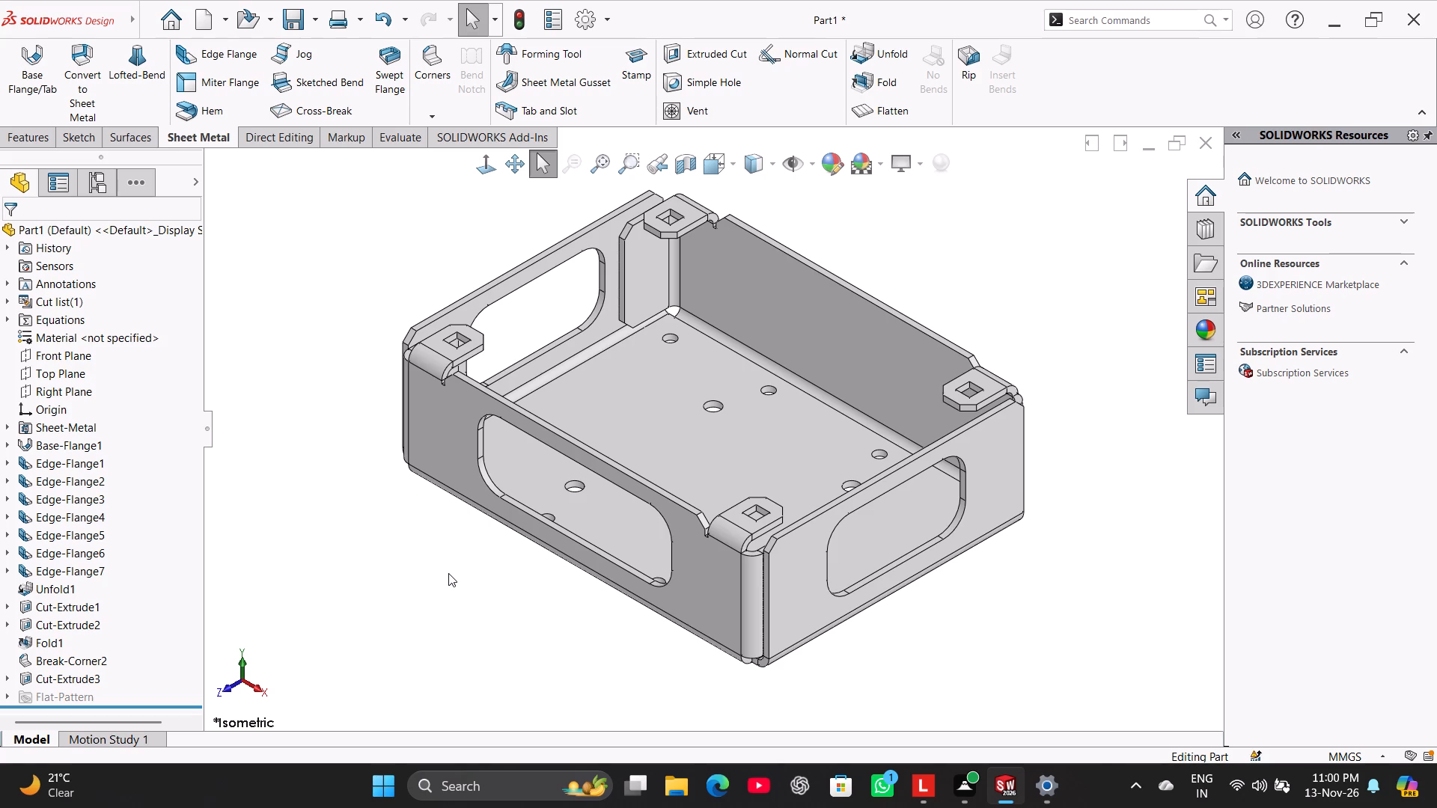
Assign the aluminium alloy 5052-H32 from the SOLIDWORKS Materials library as the part's material.
{"action": "left_click", "coordinate": [132, 335]}
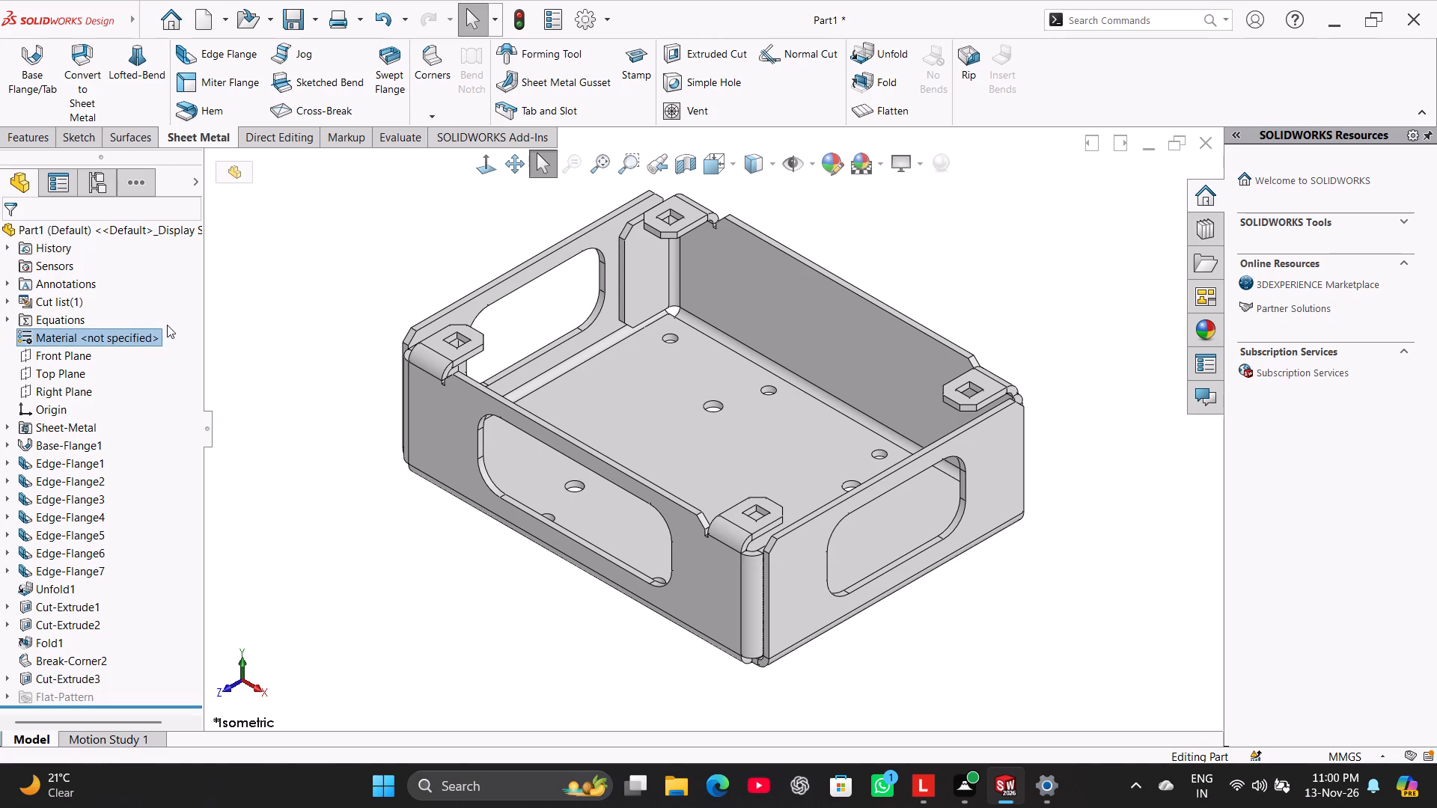
{"action": "right_click", "coordinate": [122, 335]}
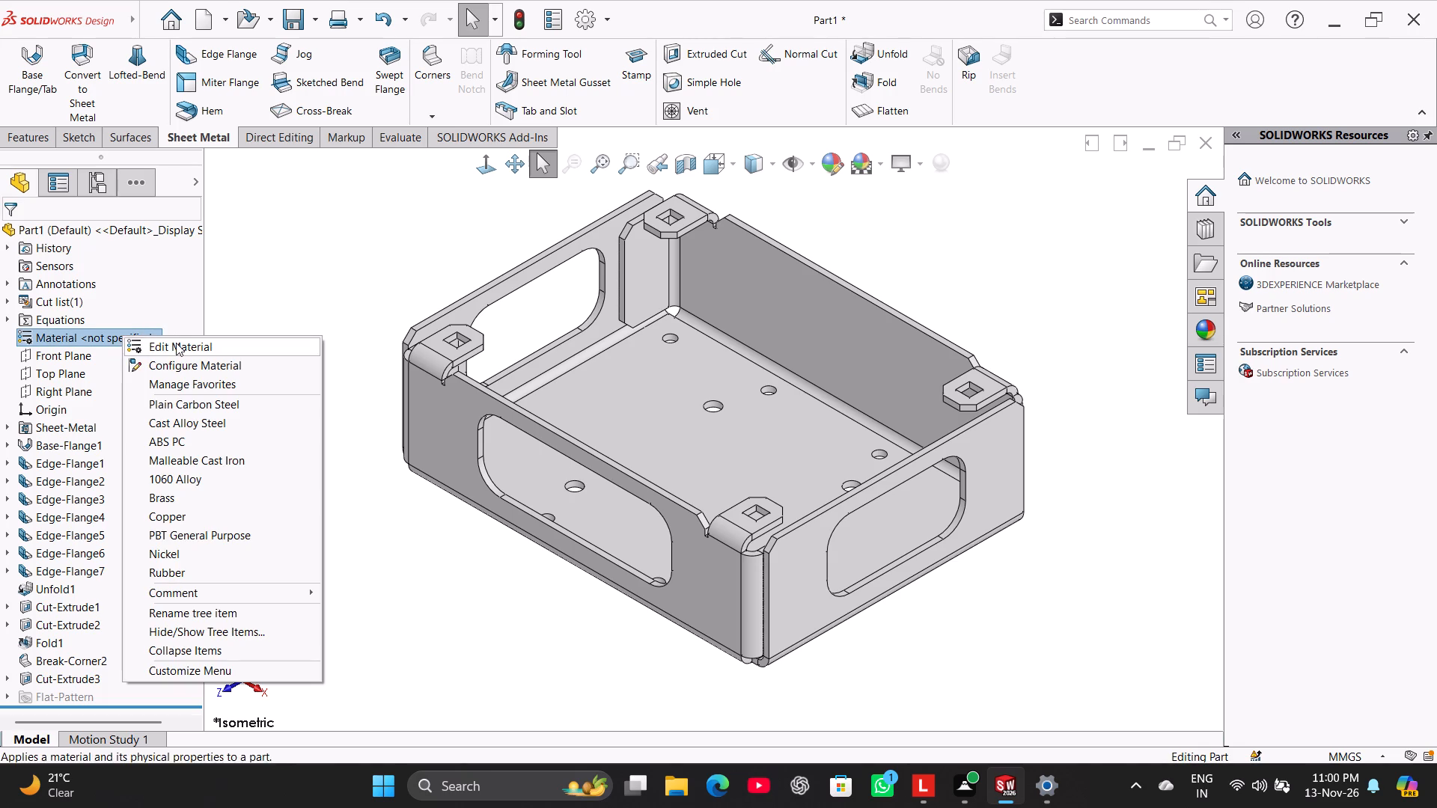
{"action": "left_click", "coordinate": [176, 343]}
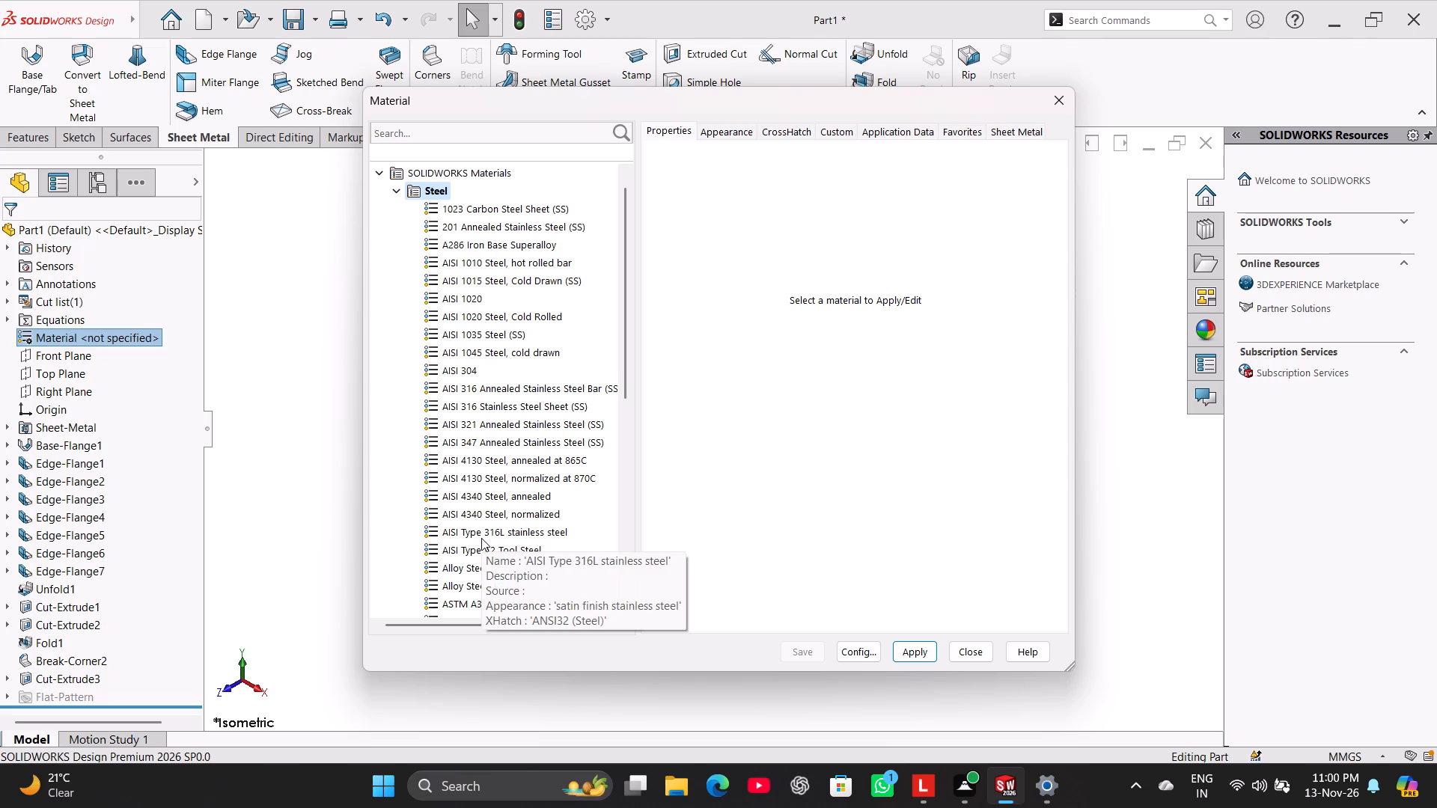
{"action": "left_click", "coordinate": [391, 192]}
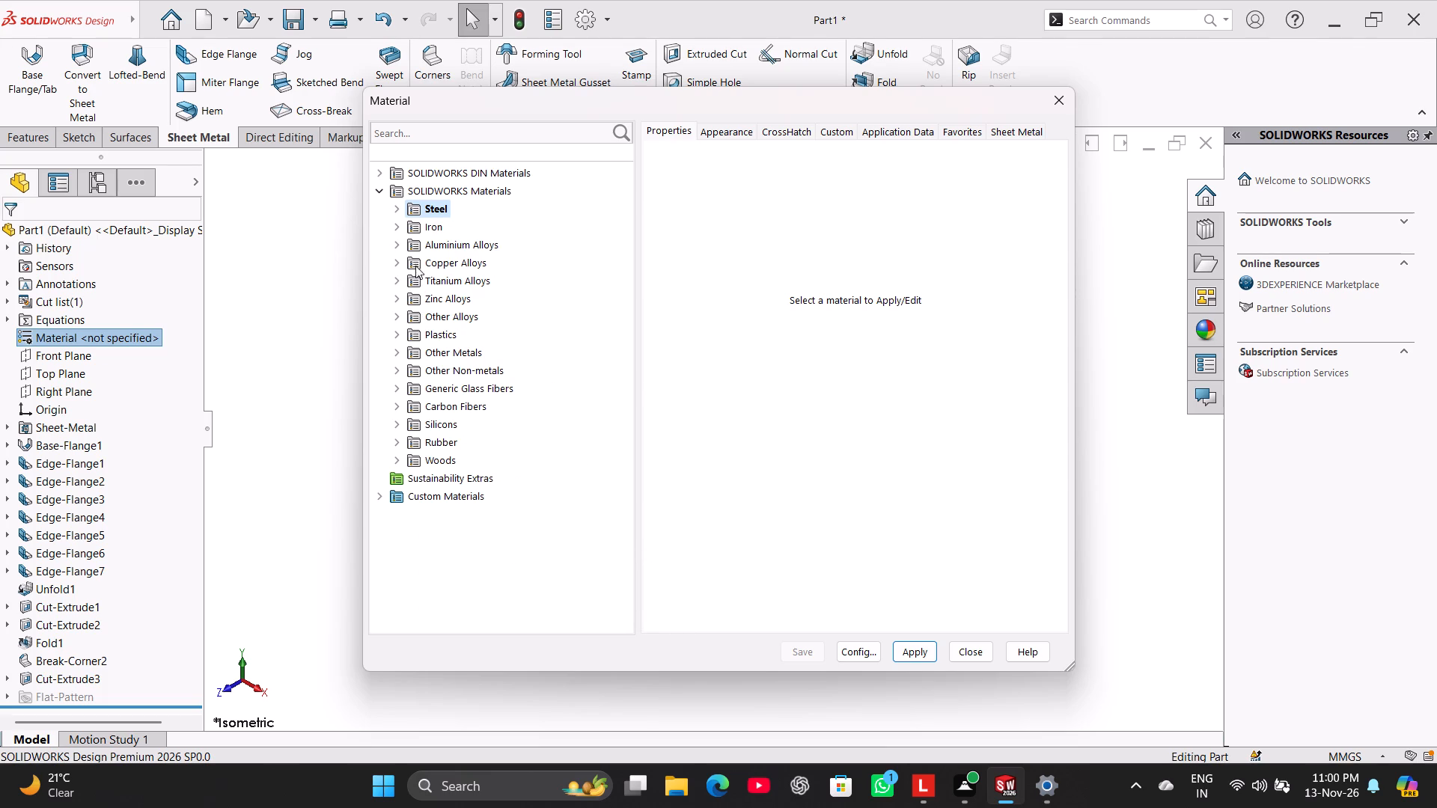
{"action": "left_click", "coordinate": [421, 245]}
{"action": "left_click", "coordinate": [394, 245]}
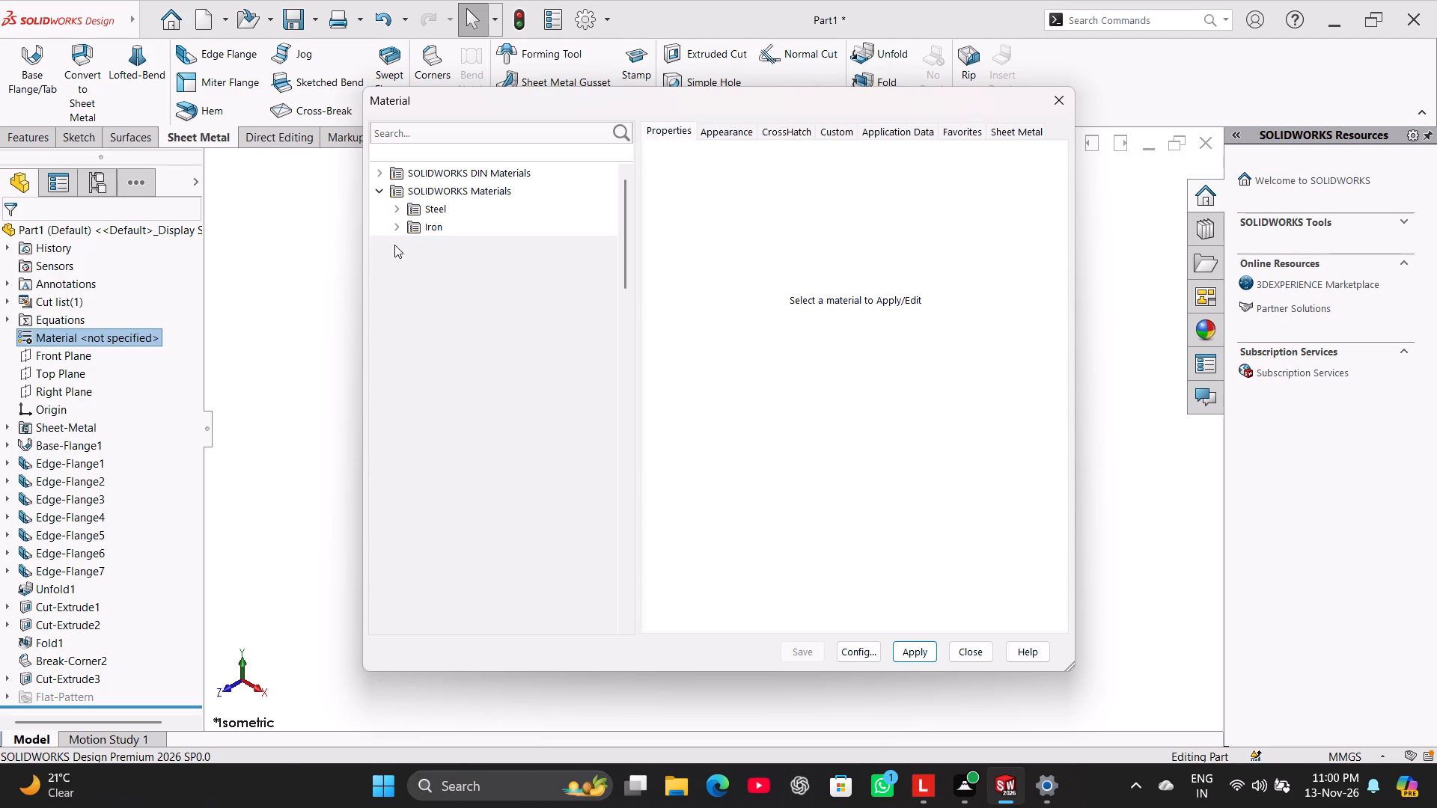
{"action": "scroll", "coordinate": [474, 455], "scroll_direction": "down", "scroll_amount": 1}
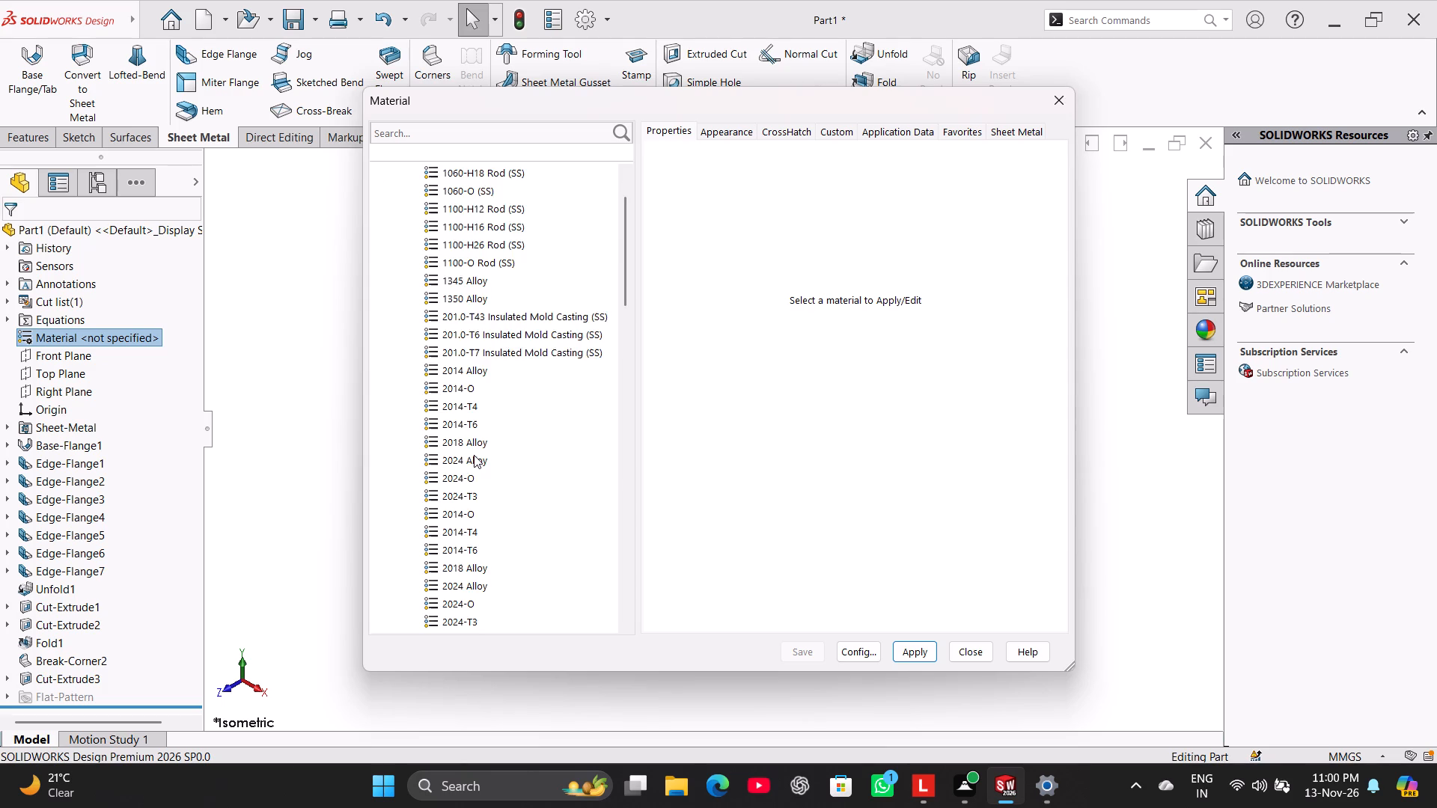
{"action": "scroll", "coordinate": [474, 455], "scroll_direction": "down", "scroll_amount": 5}
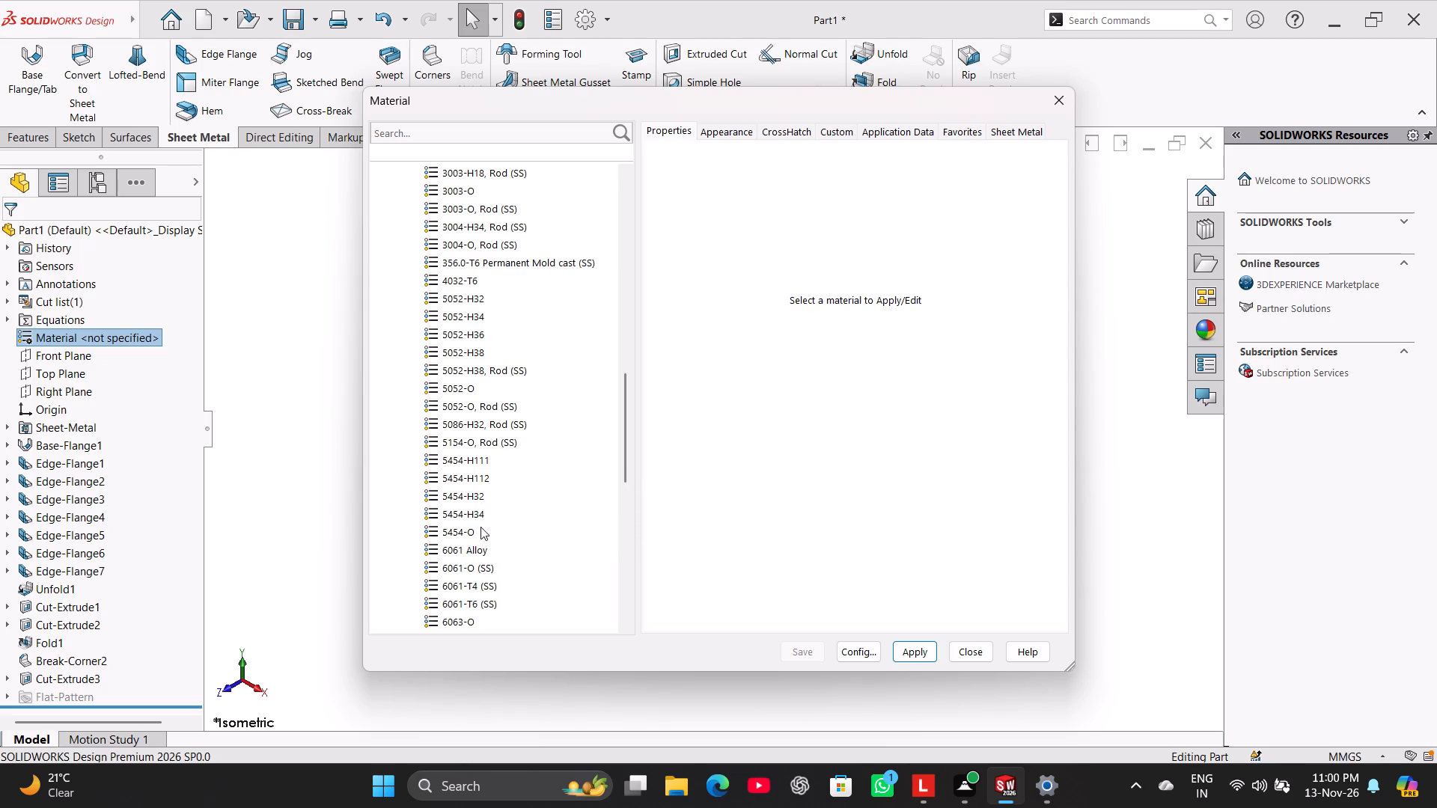
{"action": "left_click", "coordinate": [464, 303]}
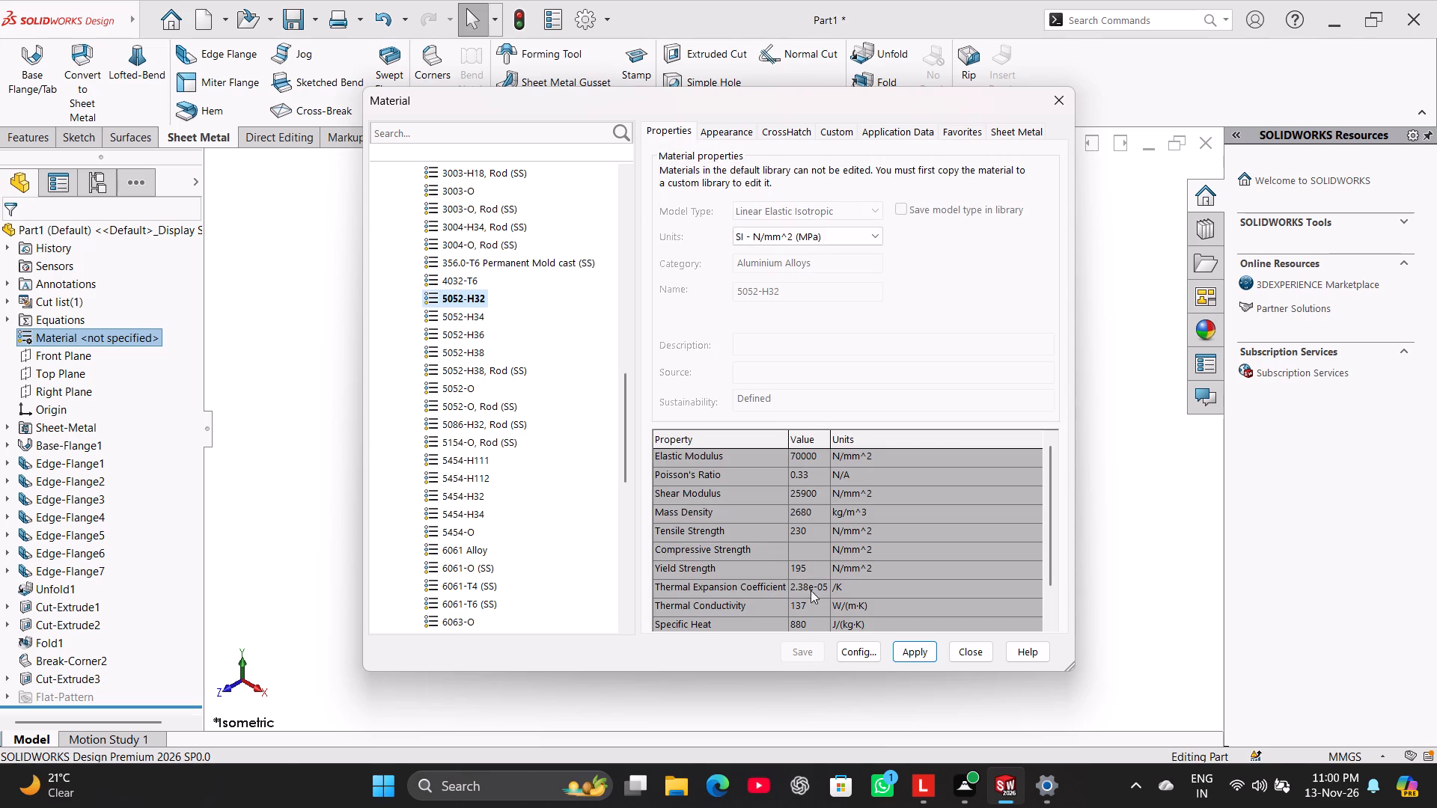
{"action": "left_click", "coordinate": [906, 659]}
{"action": "left_click", "coordinate": [962, 650]}
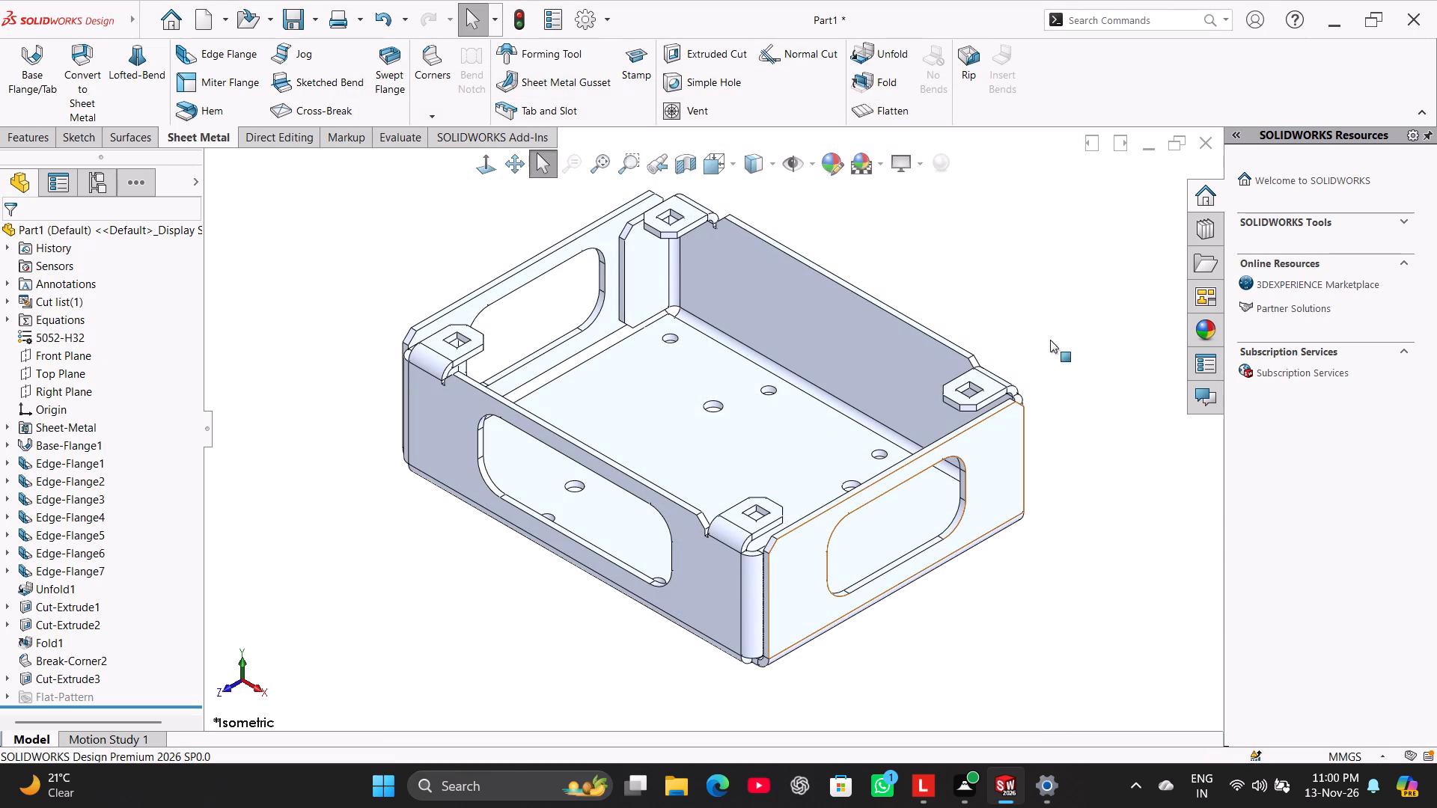
Change the whole part's appearance to the light red standard colour with RGB 255, 128, 128.
{"action": "left_click", "coordinate": [823, 165]}
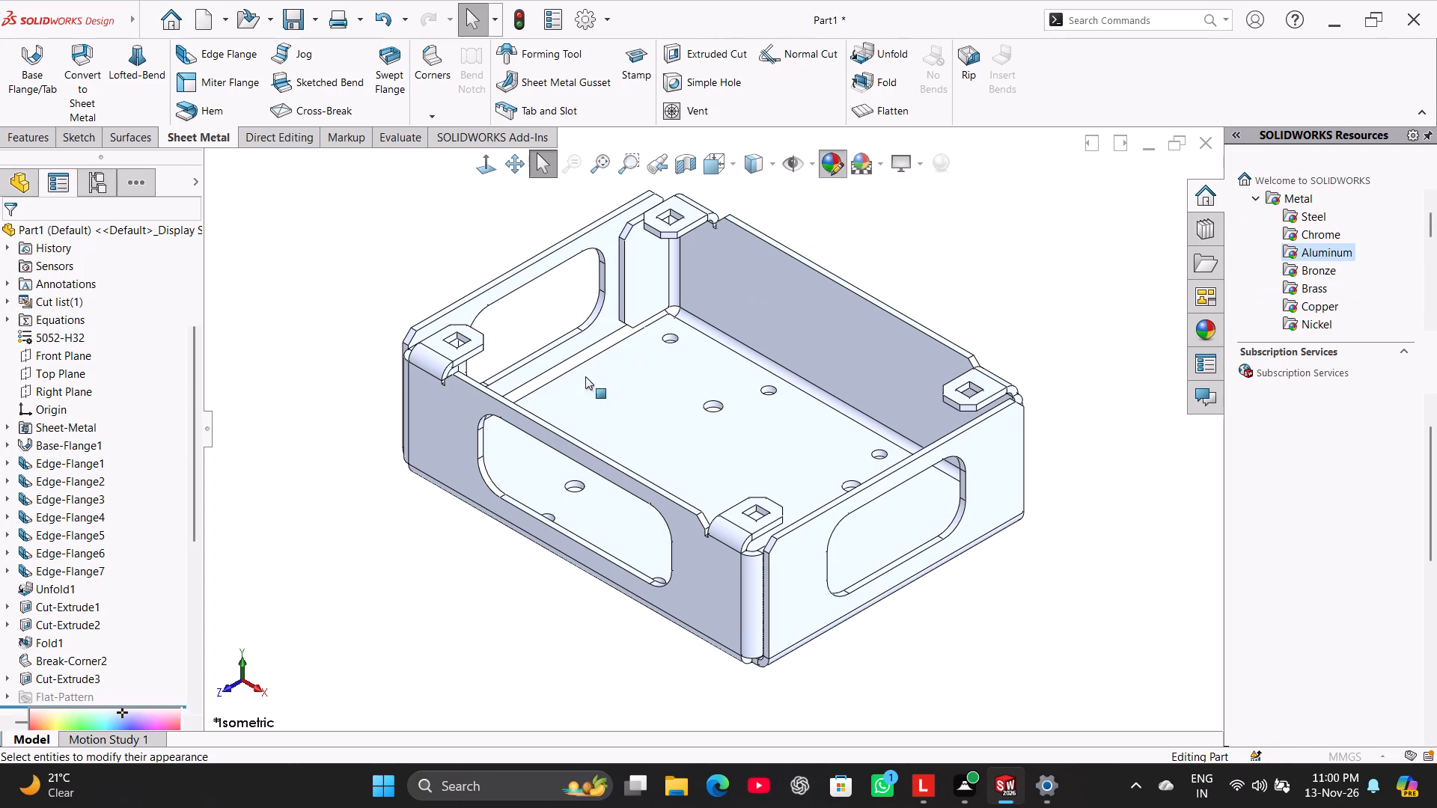
{"action": "left_click_drag", "start_coordinate": [194, 507], "coordinate": [194, 564]}
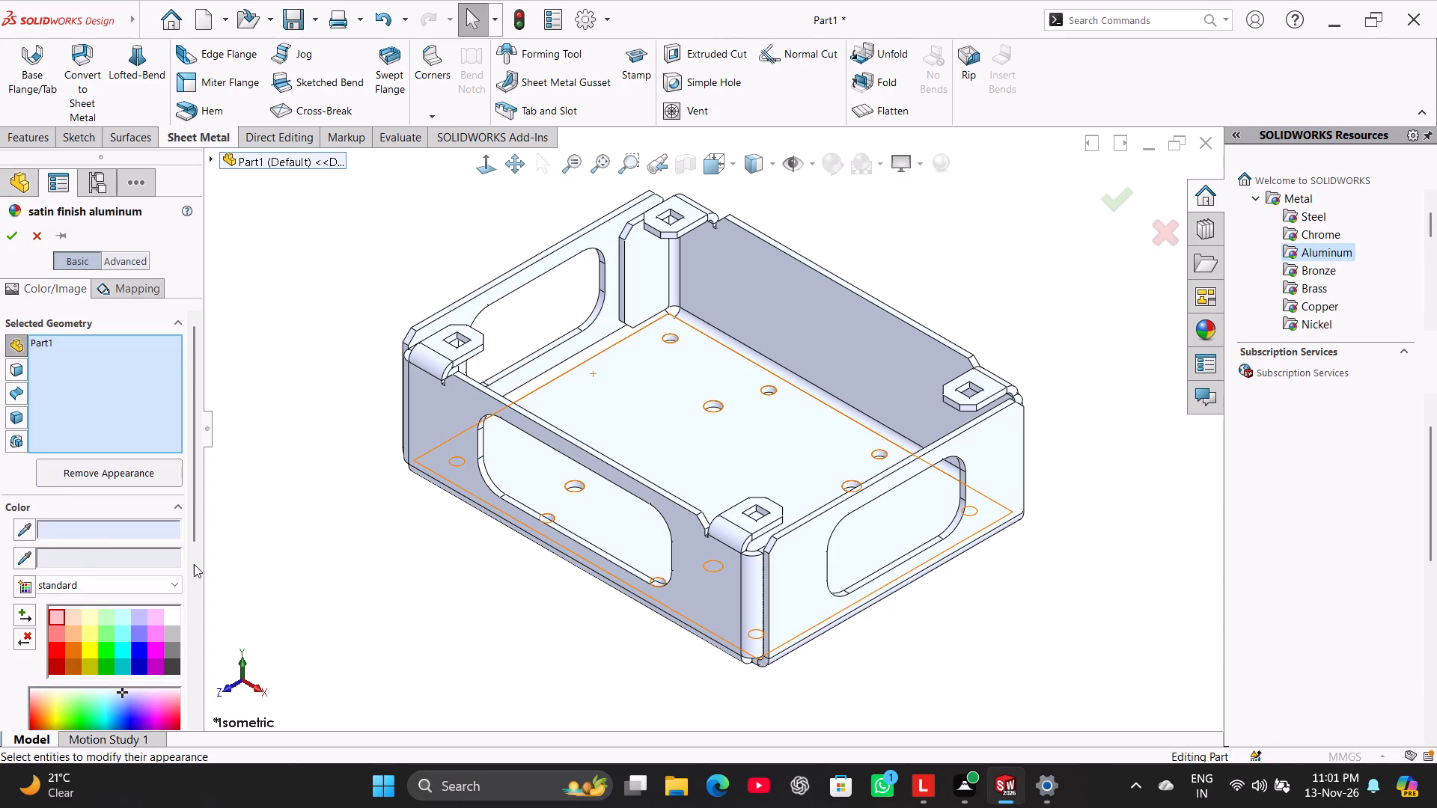
{"action": "left_click_drag", "start_coordinate": [194, 564], "coordinate": [194, 569]}
{"action": "left_click", "coordinate": [53, 515]}
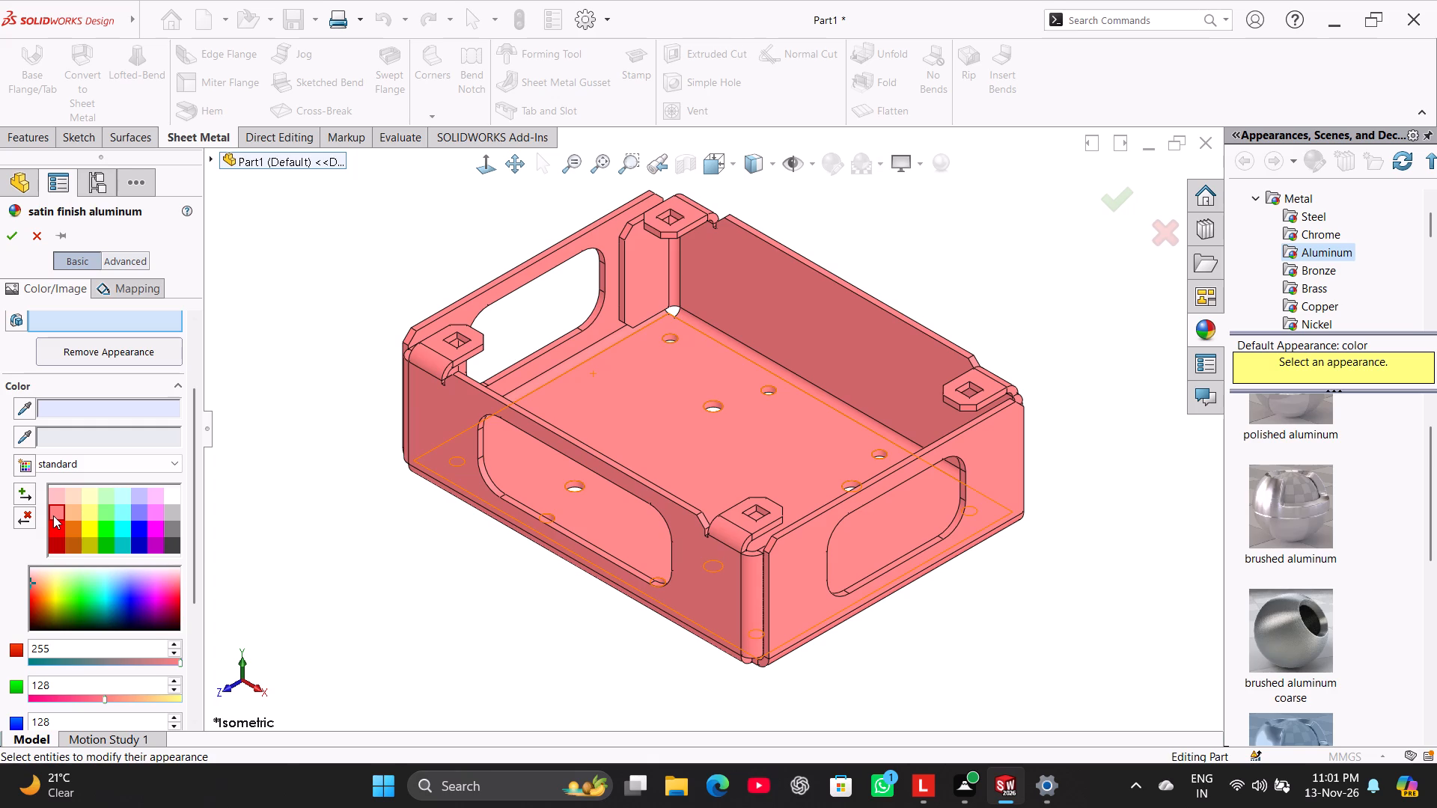
{"action": "left_click", "coordinate": [6, 242]}
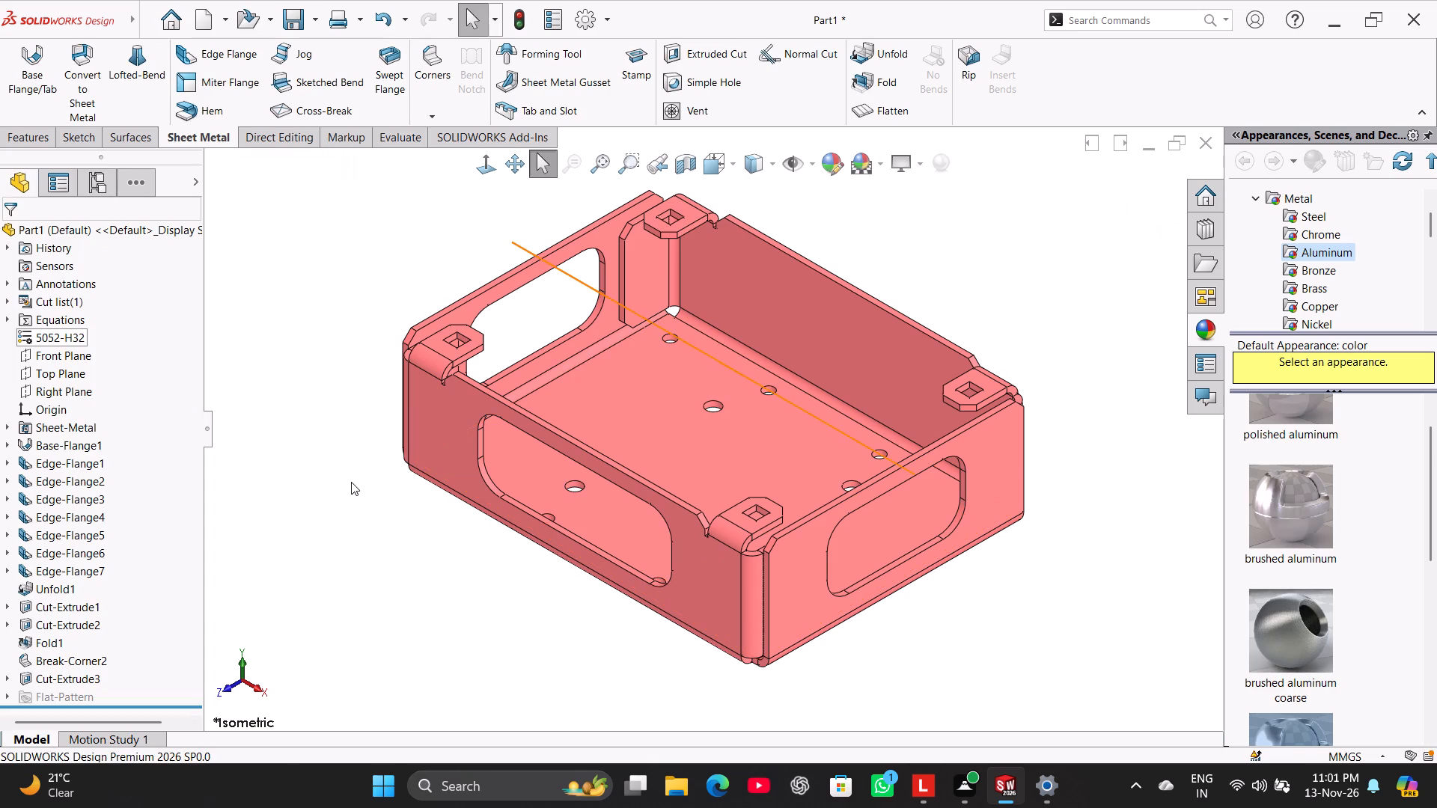
{"action": "left_click", "coordinate": [351, 486]}
{"action": "right_click_drag", "start_coordinate": [338, 477], "coordinate": [537, 329]}
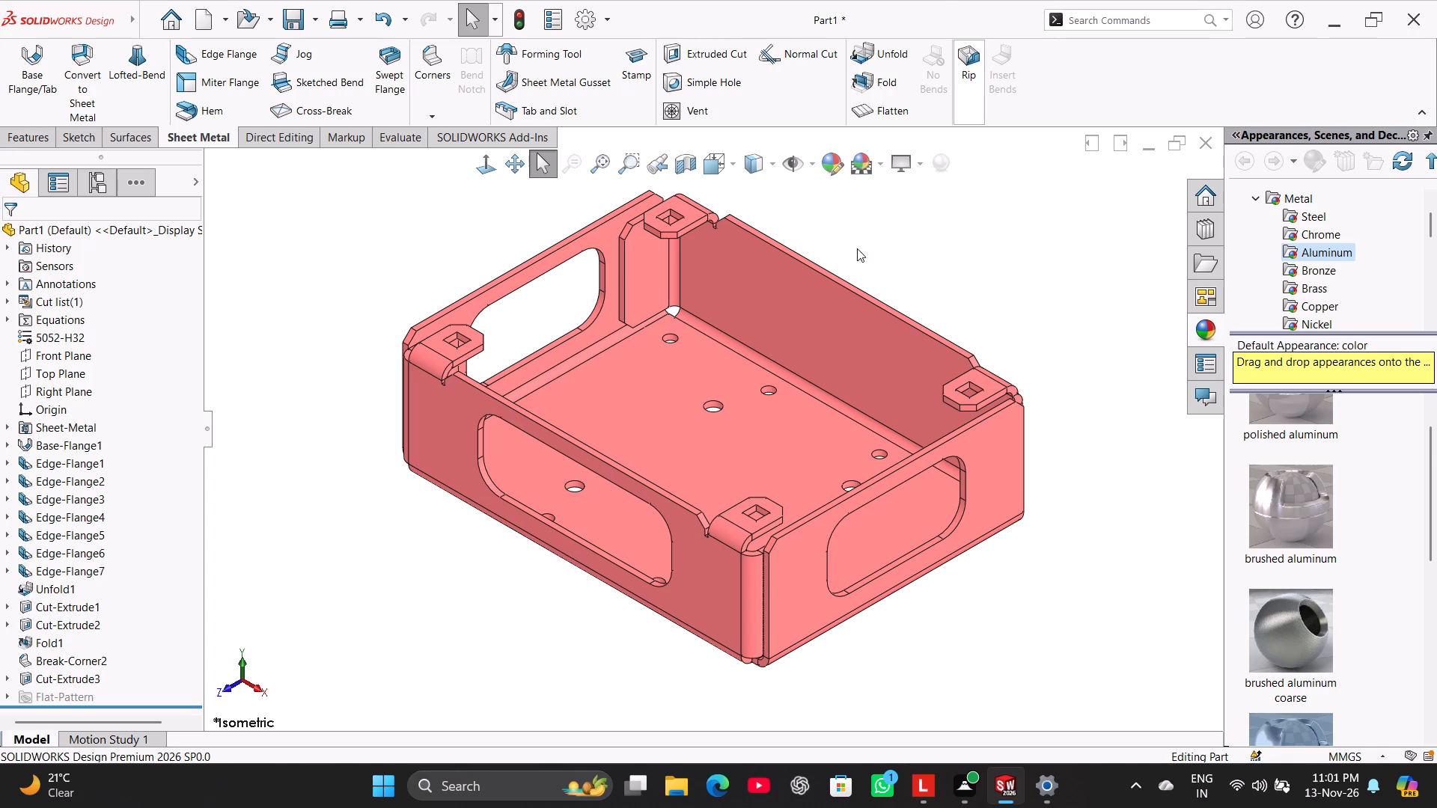
Switch to File Explorer and copy the name of the bent metal box enclosure Run 21 folder in Fuji Tasks.
{"action": "left_click", "coordinate": [686, 801]}
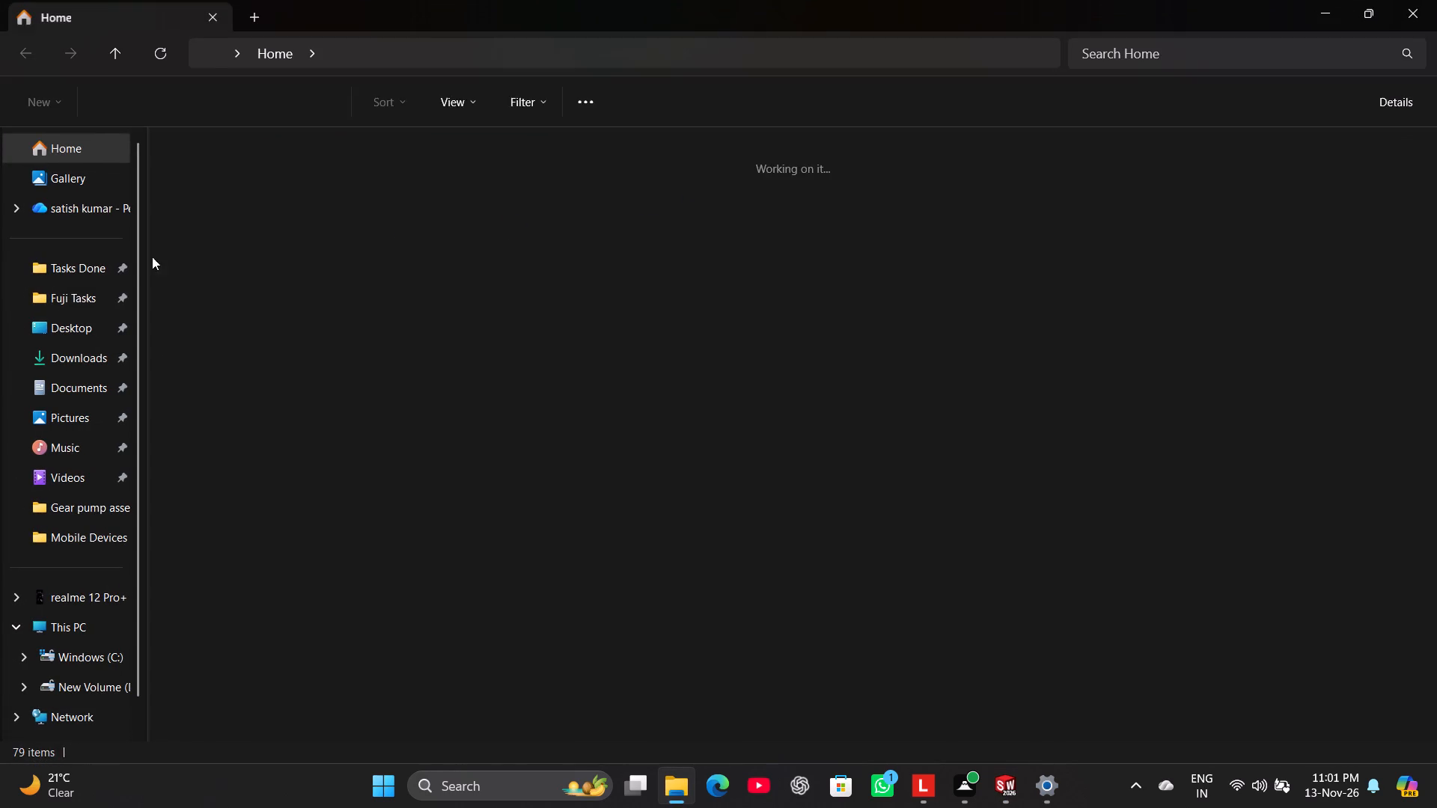
{"action": "left_click", "coordinate": [84, 272]}
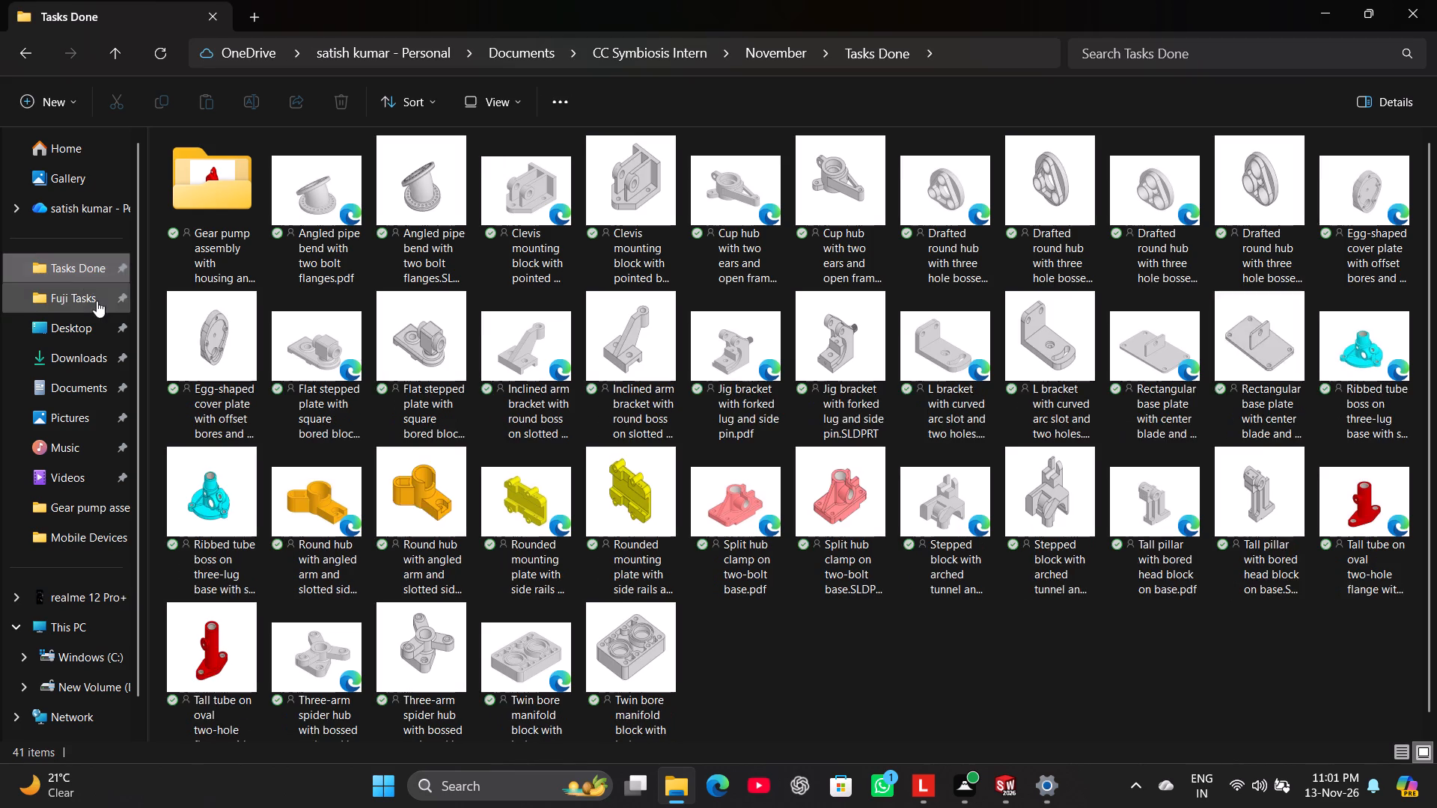
{"action": "left_click", "coordinate": [97, 301]}
{"action": "left_click", "coordinate": [219, 182]}
{"action": "left_click", "coordinate": [257, 108]}
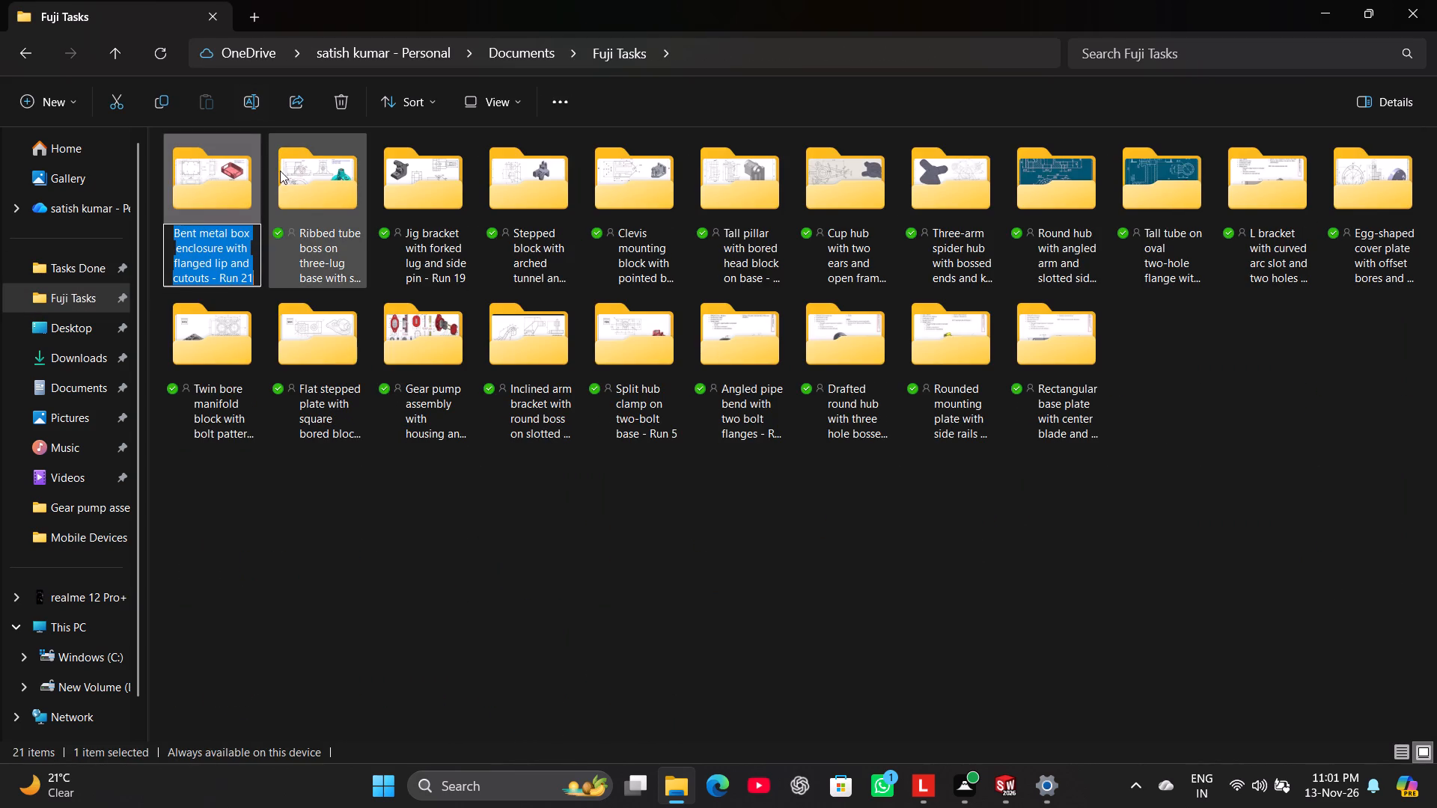
{"action": "key", "text": "ctrl+c"}
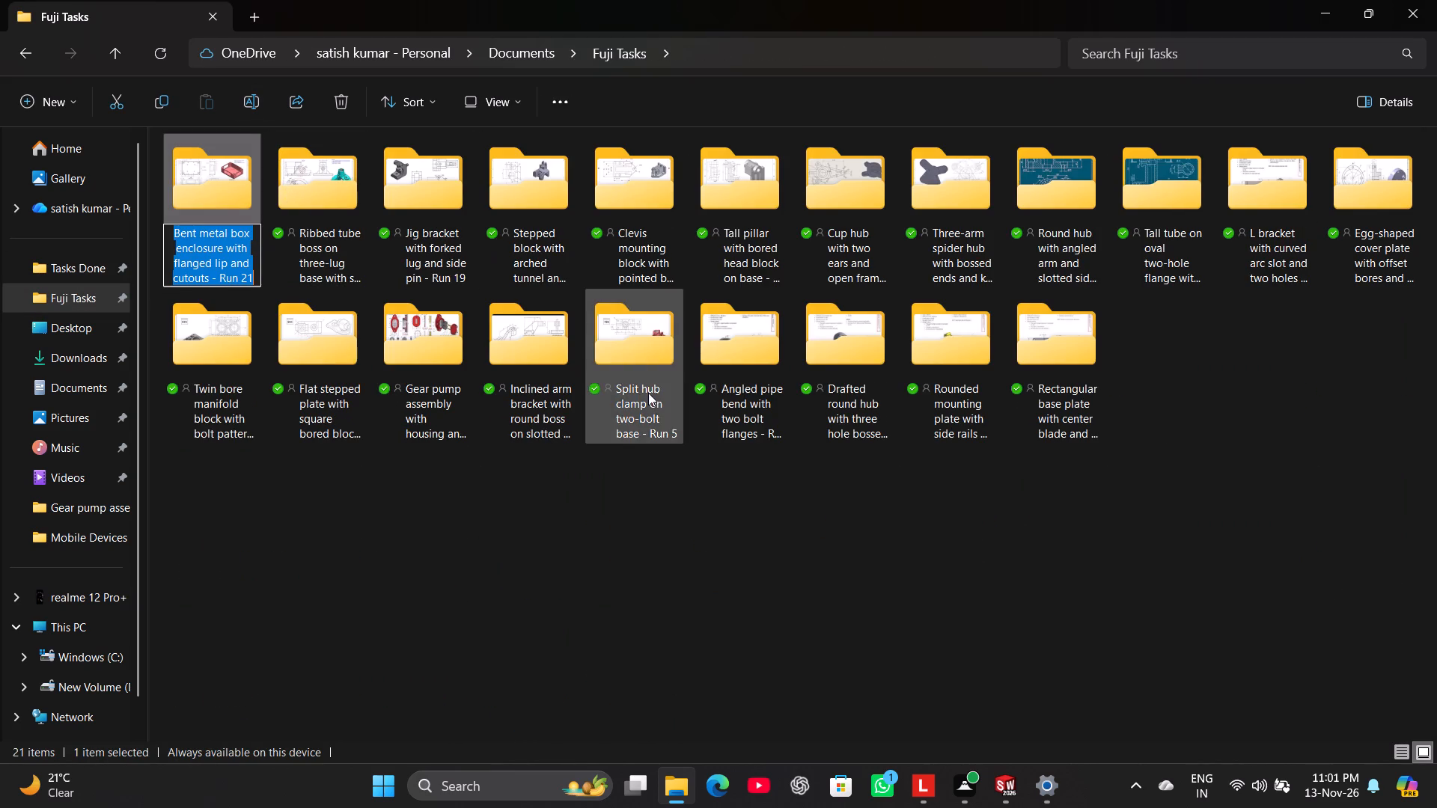
Back in SOLIDWORKS, save the part in Tasks Done as "Bent metal box enclosure with flanged lip and cutouts", dropping the "- Run 21" suffix.
{"action": "left_click", "coordinate": [1016, 794]}
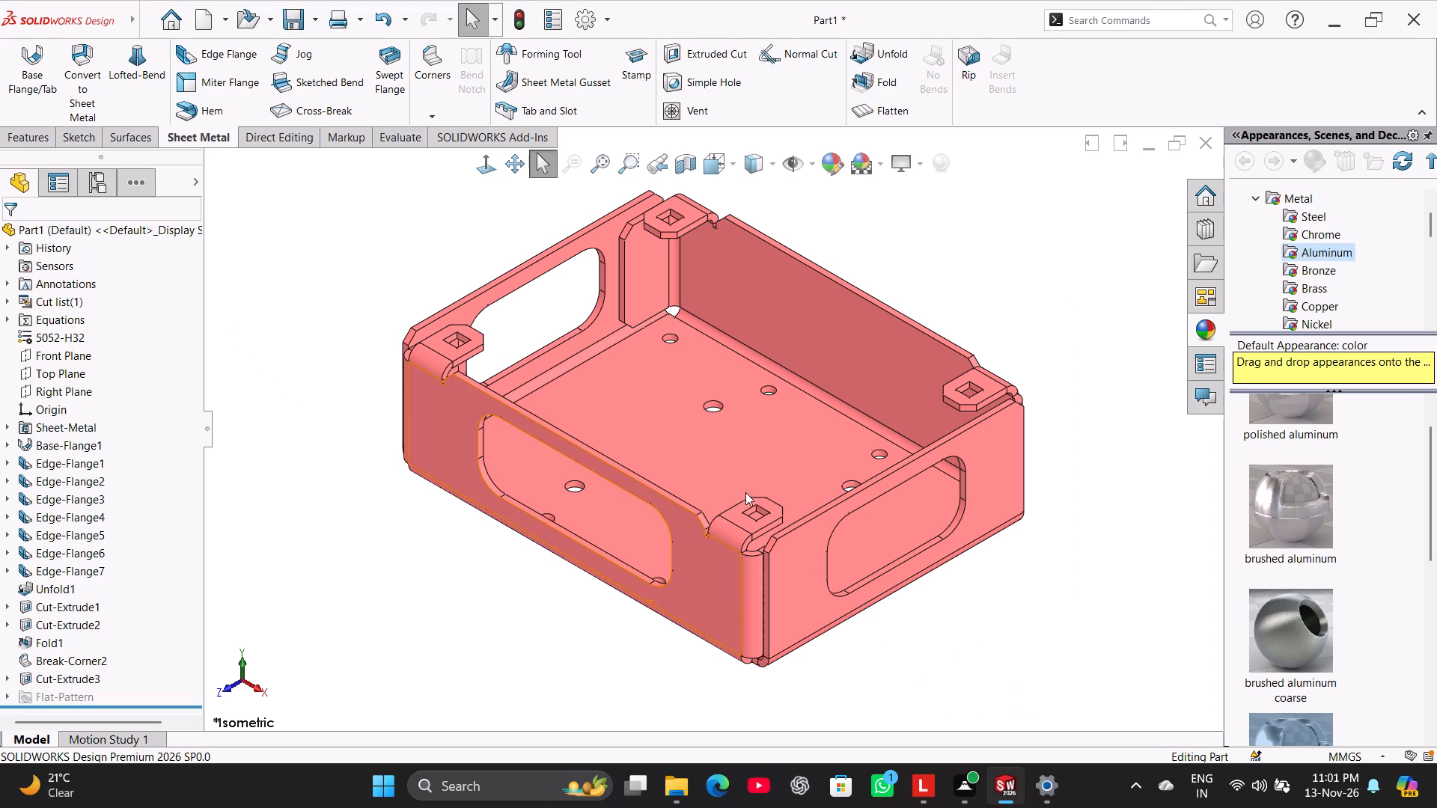
{"action": "left_click", "coordinate": [357, 218]}
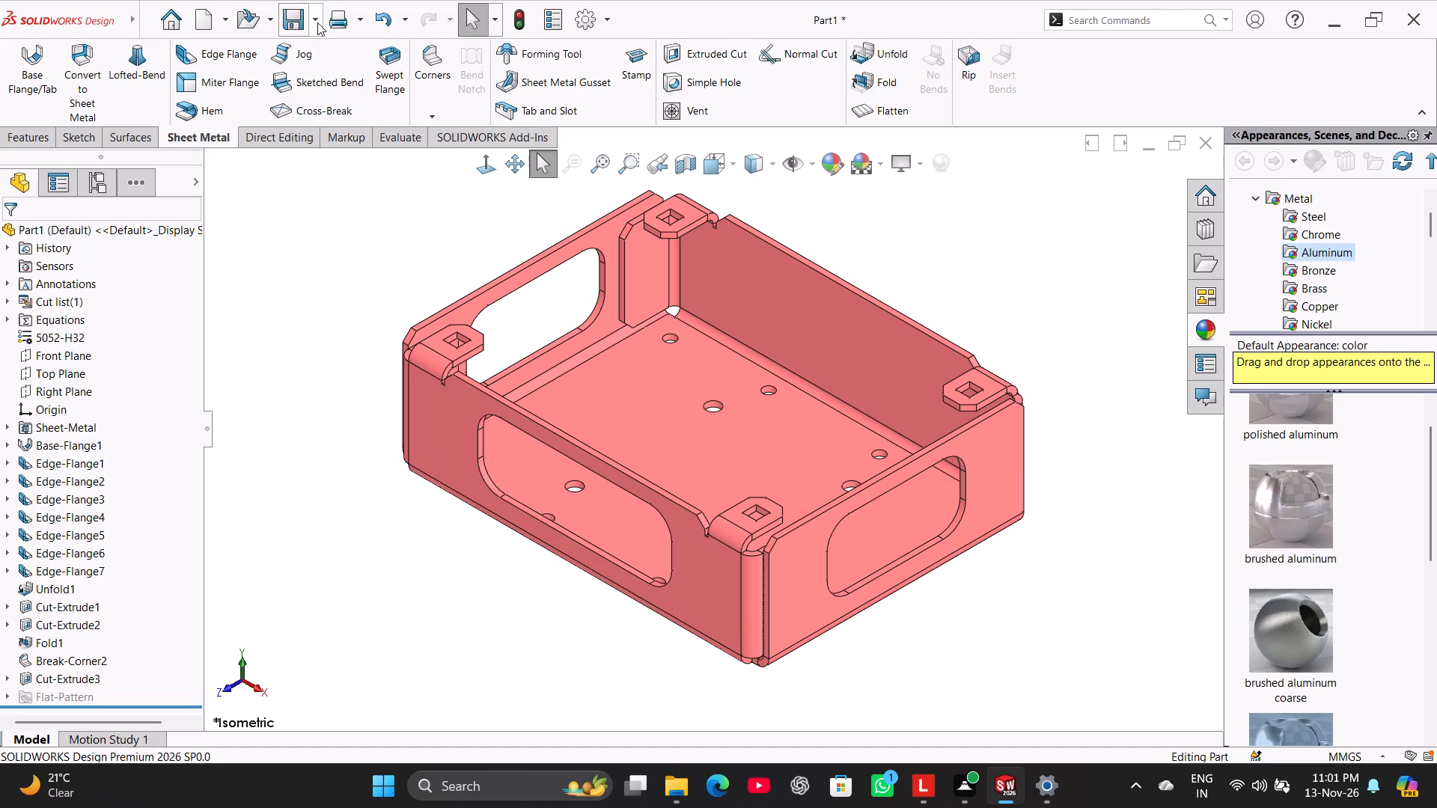
{"action": "left_click", "coordinate": [317, 24]}
{"action": "left_click", "coordinate": [335, 71]}
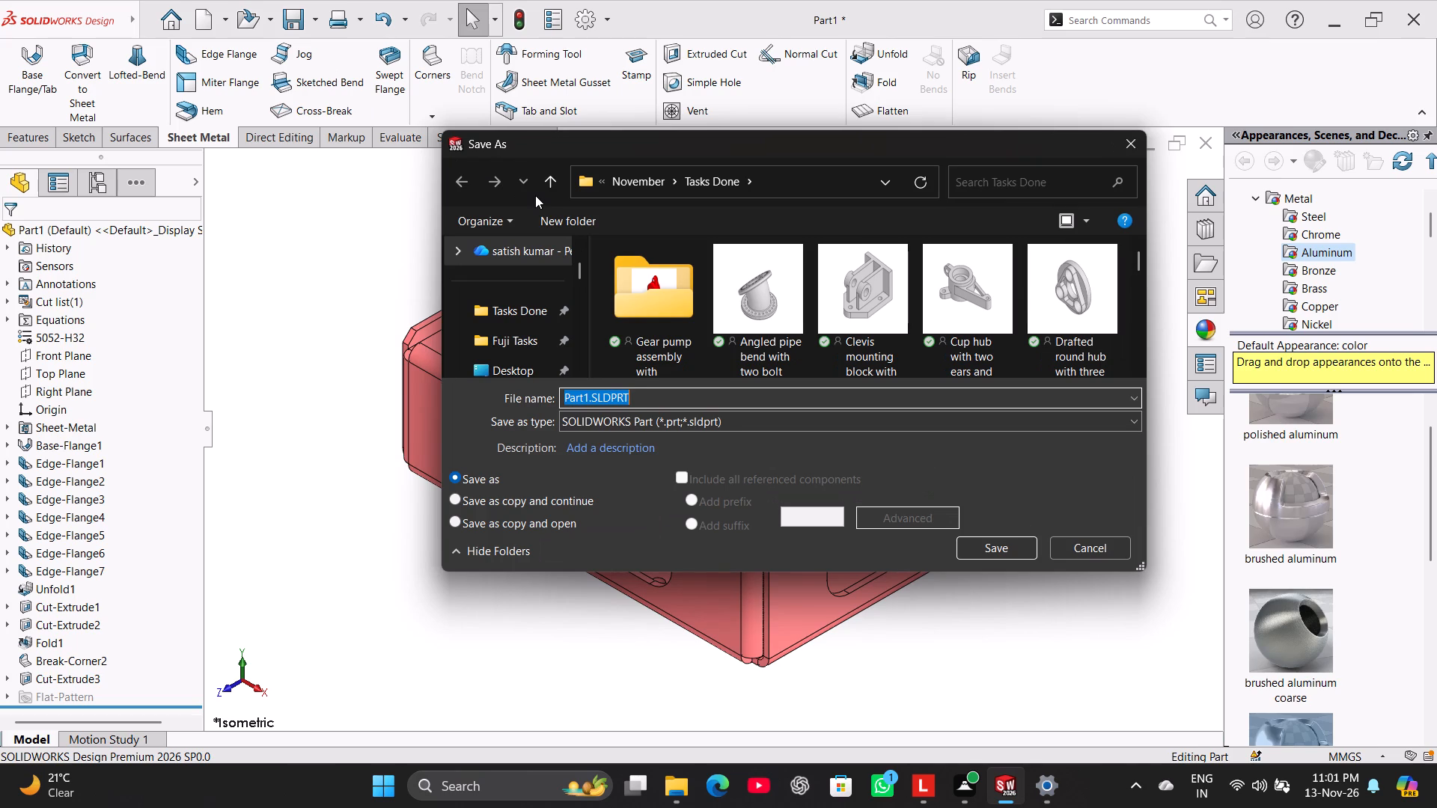
{"action": "key", "text": "ctrl+v"}
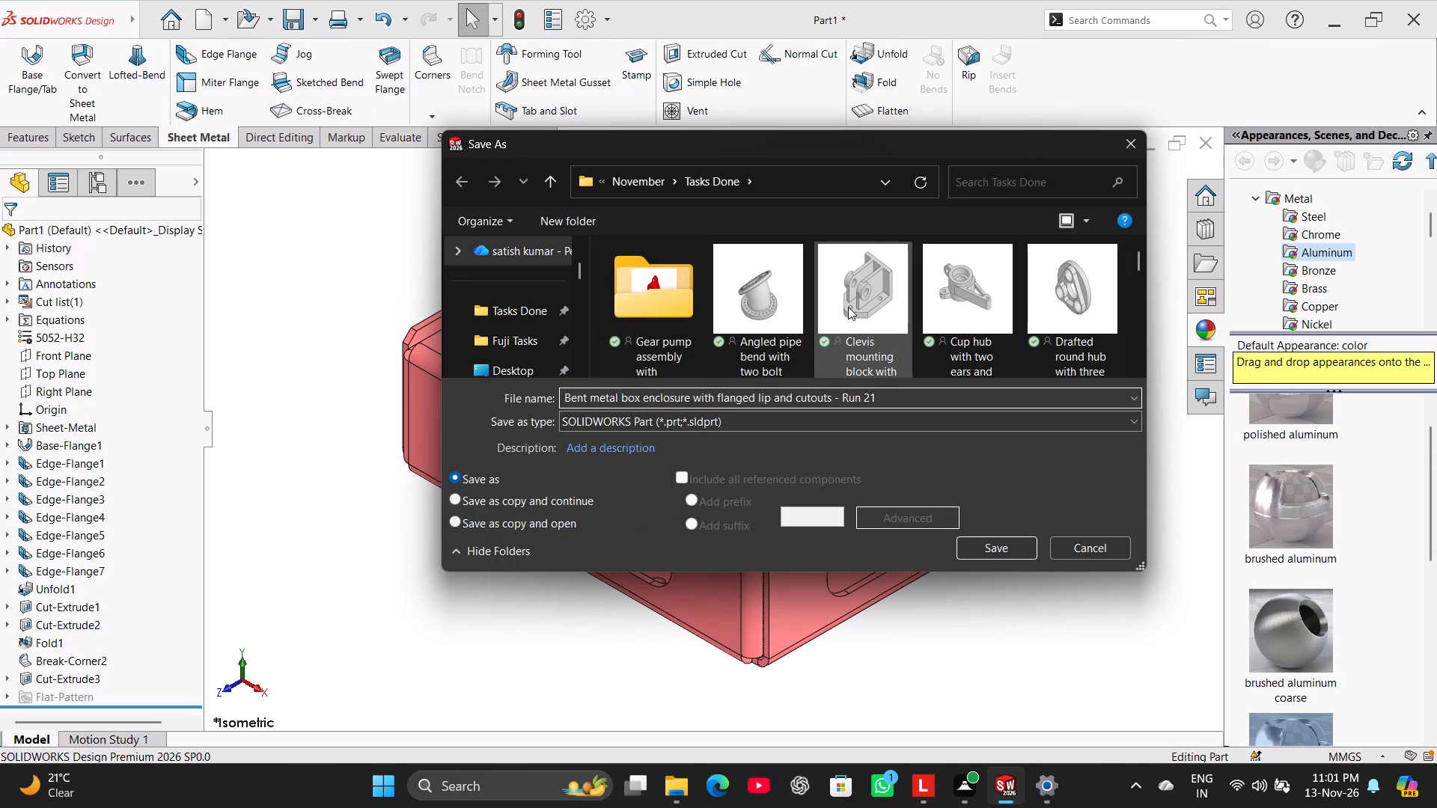
{"action": "key", "text": "BackSpace"}
{"action": "key", "text": "BackSpace"}
{"action": "key", "text": "BackSpace"}
{"action": "key", "text": "BackSpace"}
{"action": "key", "text": "BackSpace"}
{"action": "key", "text": "BackSpace"}
{"action": "key", "text": "BackSpace"}
{"action": "key", "text": "BackSpace"}
{"action": "key", "text": "BackSpace"}
{"action": "key", "text": "ctrl+a"}
{"action": "key", "text": "ctrl+c"}
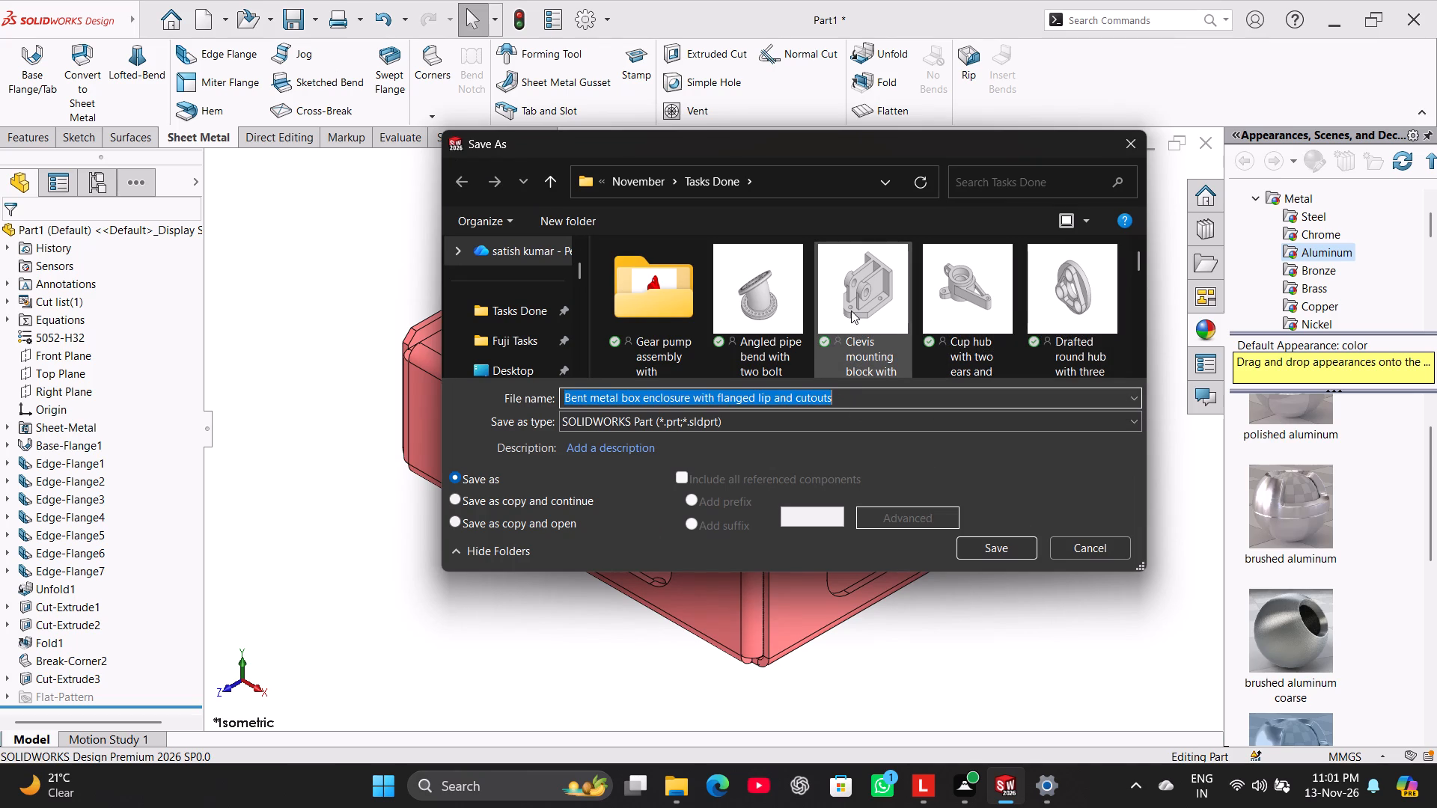
{"action": "left_click", "coordinate": [998, 547]}
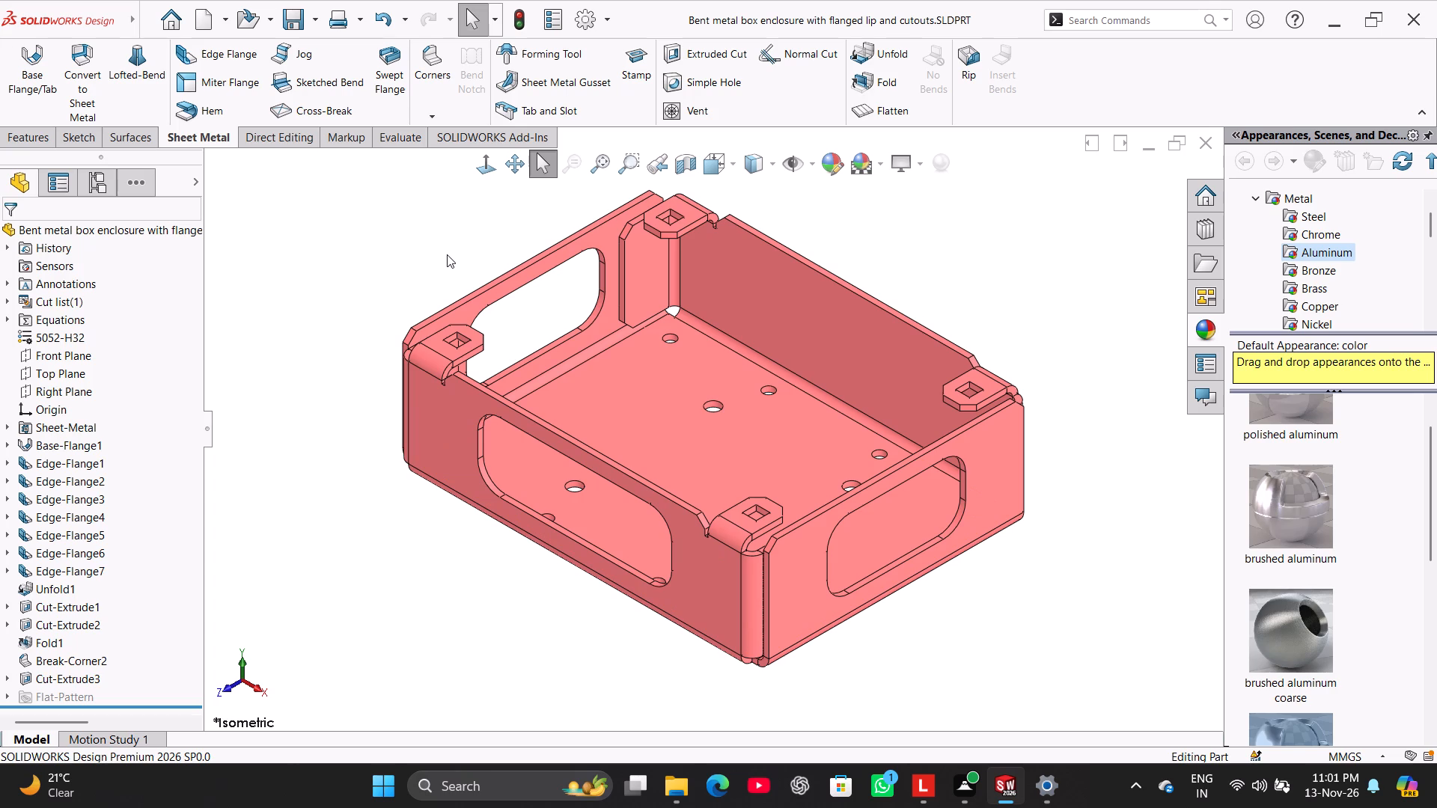
Save a PDF version of the box enclosure in Tasks Done under the same file name.
{"action": "left_click", "coordinate": [320, 24]}
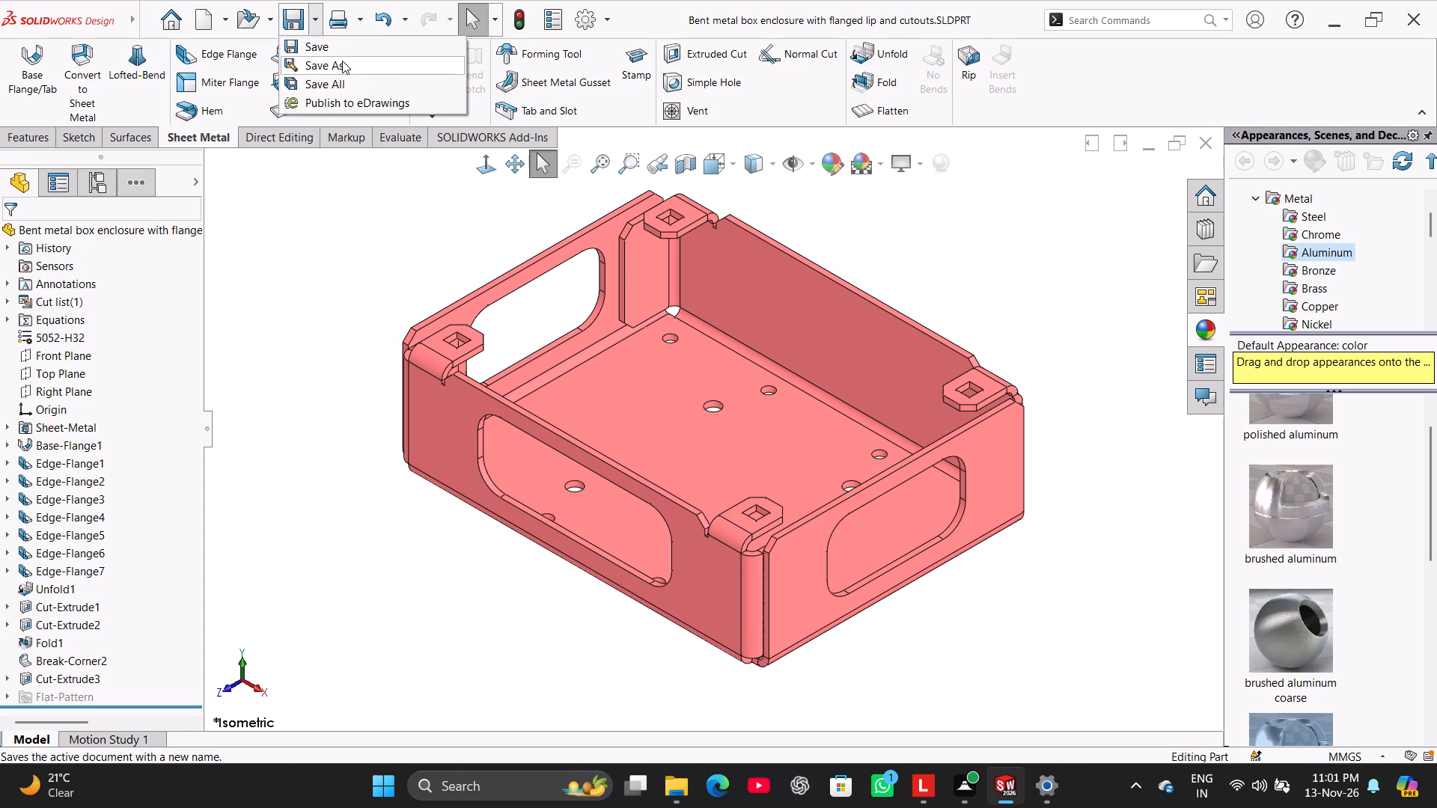
{"action": "left_click", "coordinate": [342, 61]}
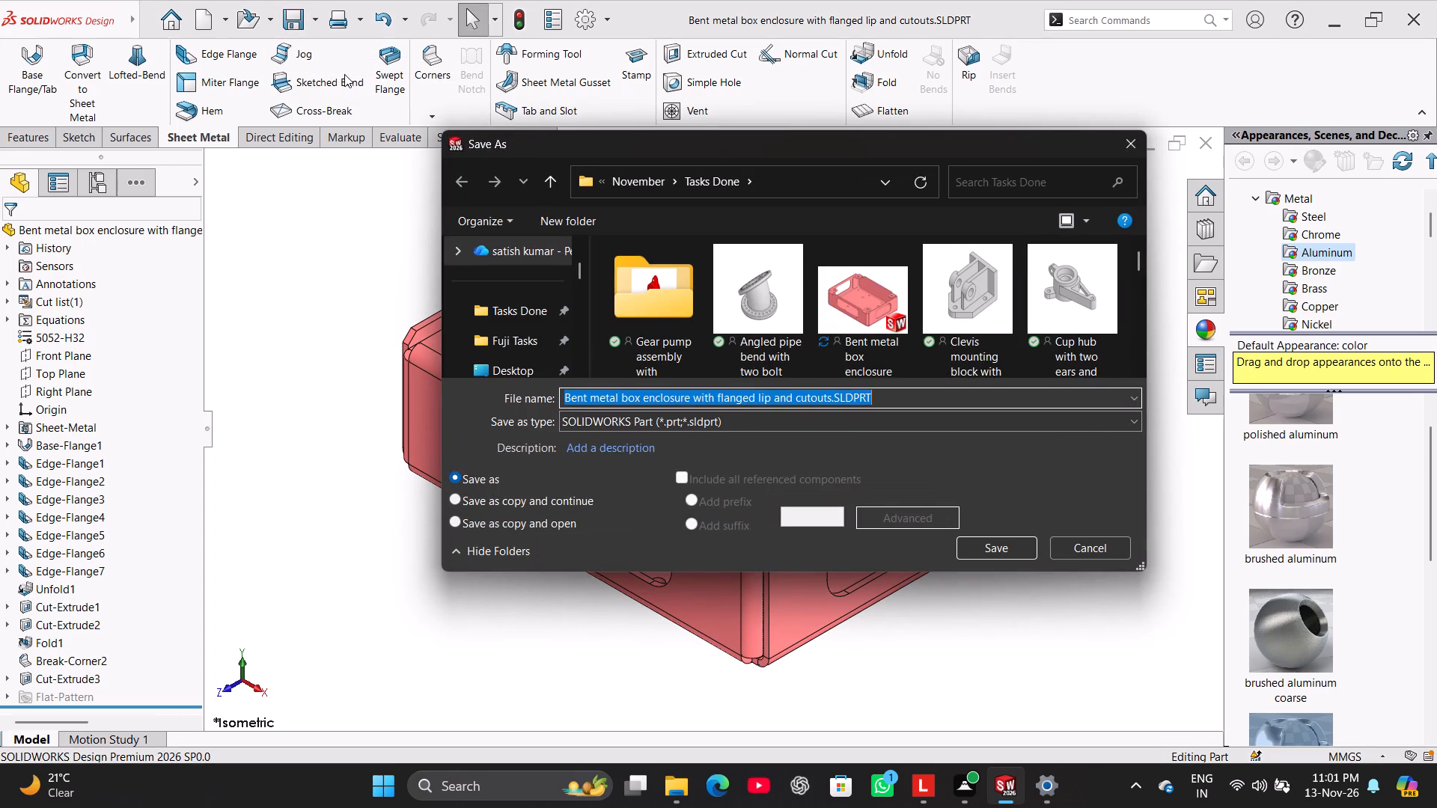
{"action": "left_click", "coordinate": [853, 418]}
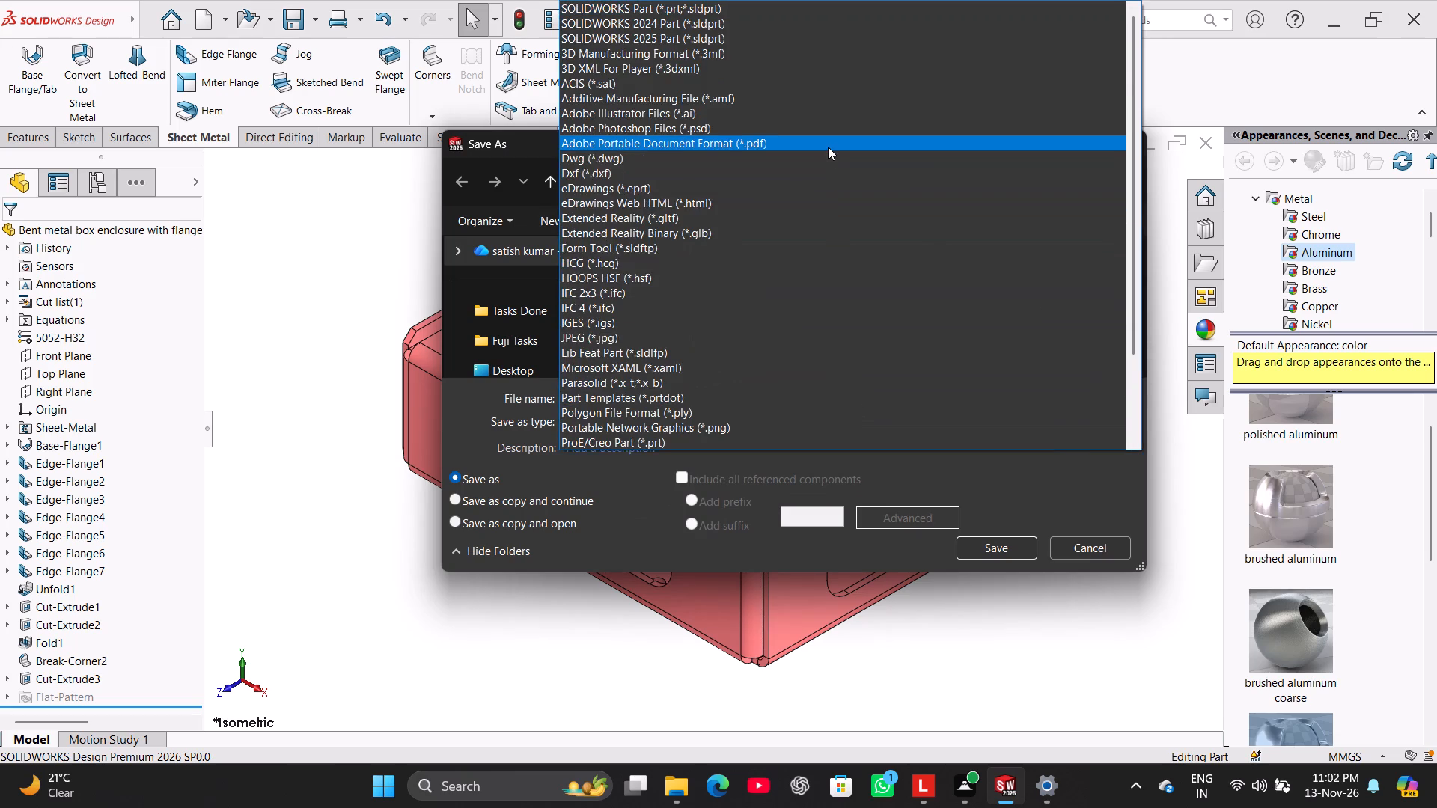
{"action": "left_click", "coordinate": [828, 147]}
{"action": "left_click", "coordinate": [1001, 581]}
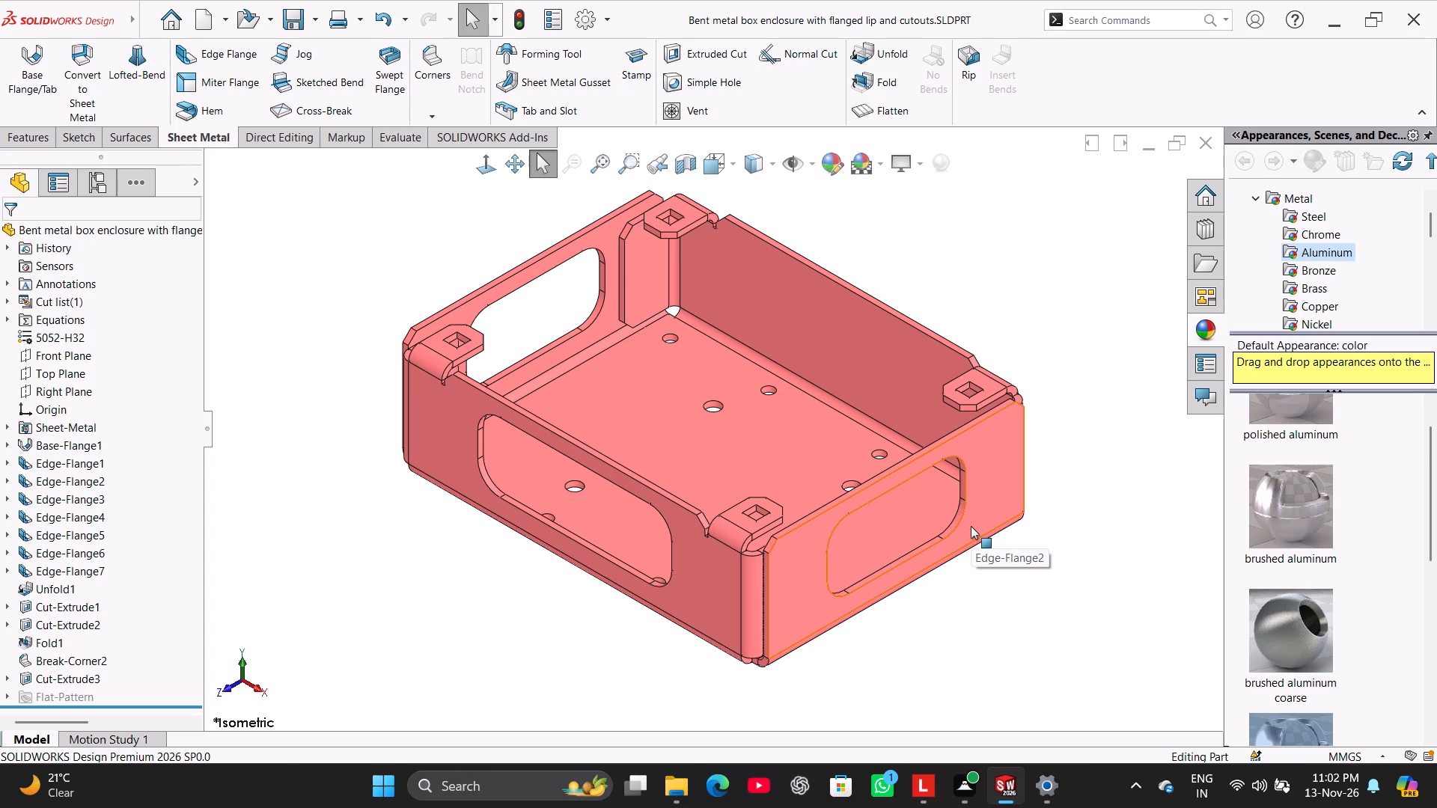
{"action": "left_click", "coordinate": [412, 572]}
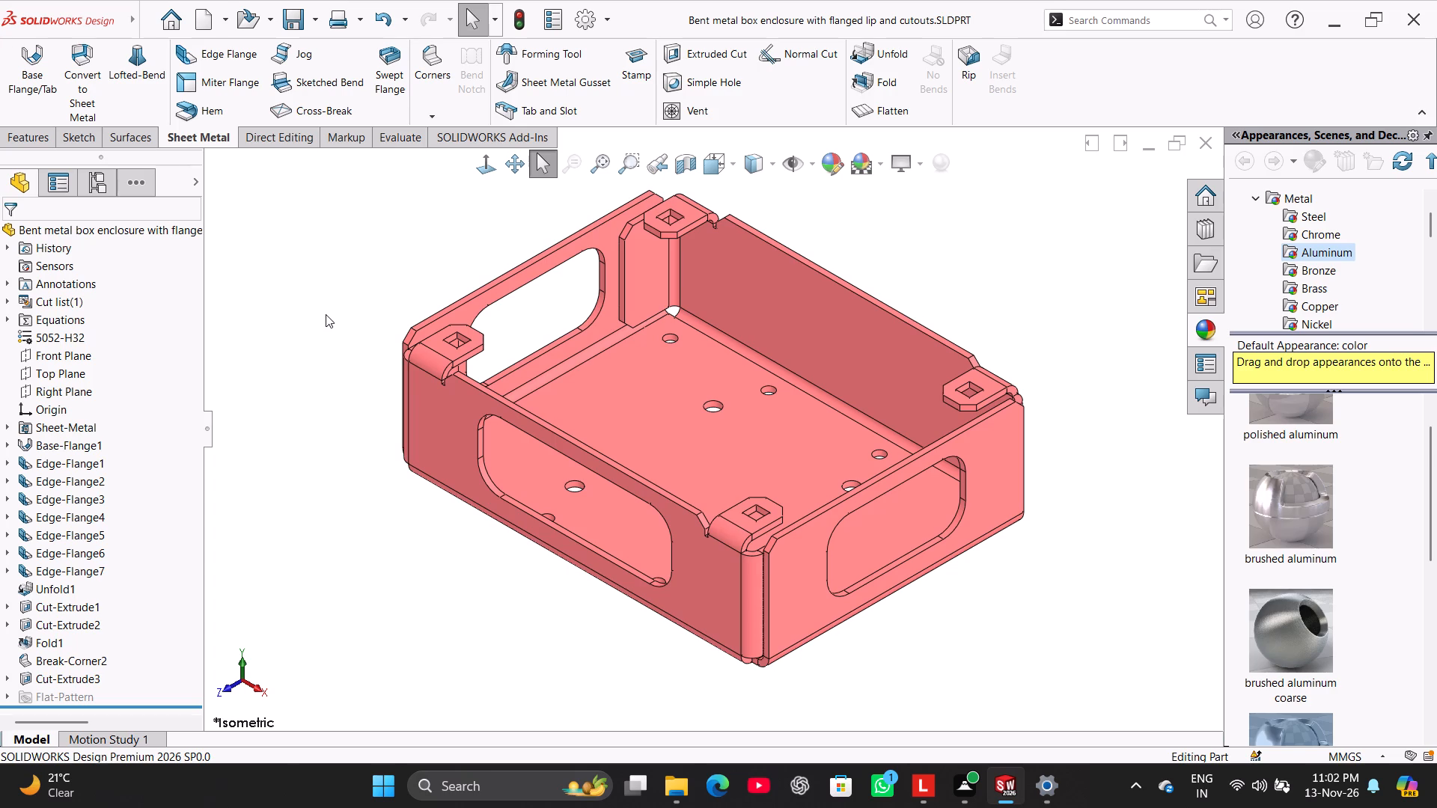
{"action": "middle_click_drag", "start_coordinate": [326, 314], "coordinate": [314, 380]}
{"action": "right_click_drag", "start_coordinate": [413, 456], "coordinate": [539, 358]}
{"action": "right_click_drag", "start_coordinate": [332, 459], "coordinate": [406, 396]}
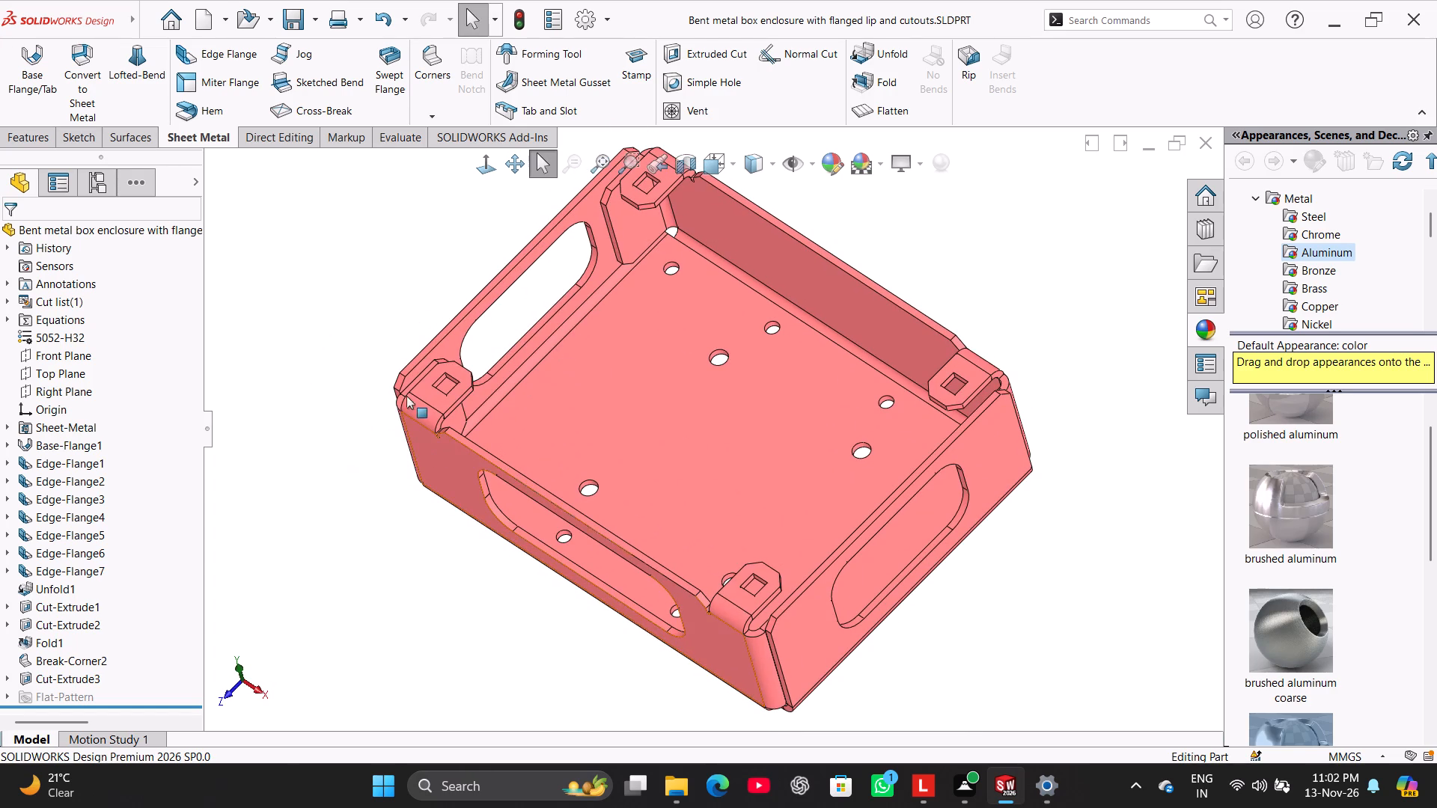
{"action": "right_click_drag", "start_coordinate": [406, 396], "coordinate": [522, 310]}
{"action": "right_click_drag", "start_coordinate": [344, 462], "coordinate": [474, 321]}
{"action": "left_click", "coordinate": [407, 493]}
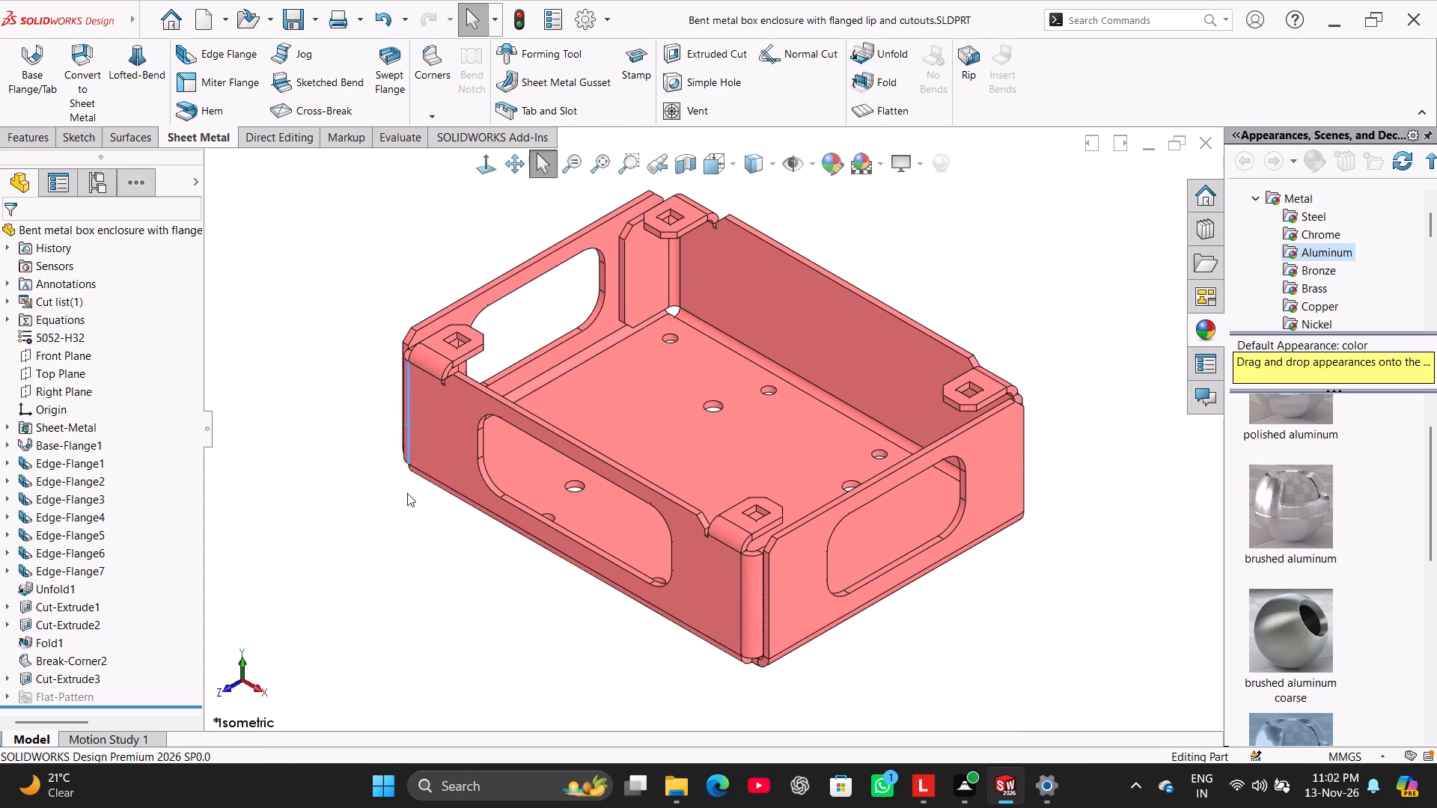
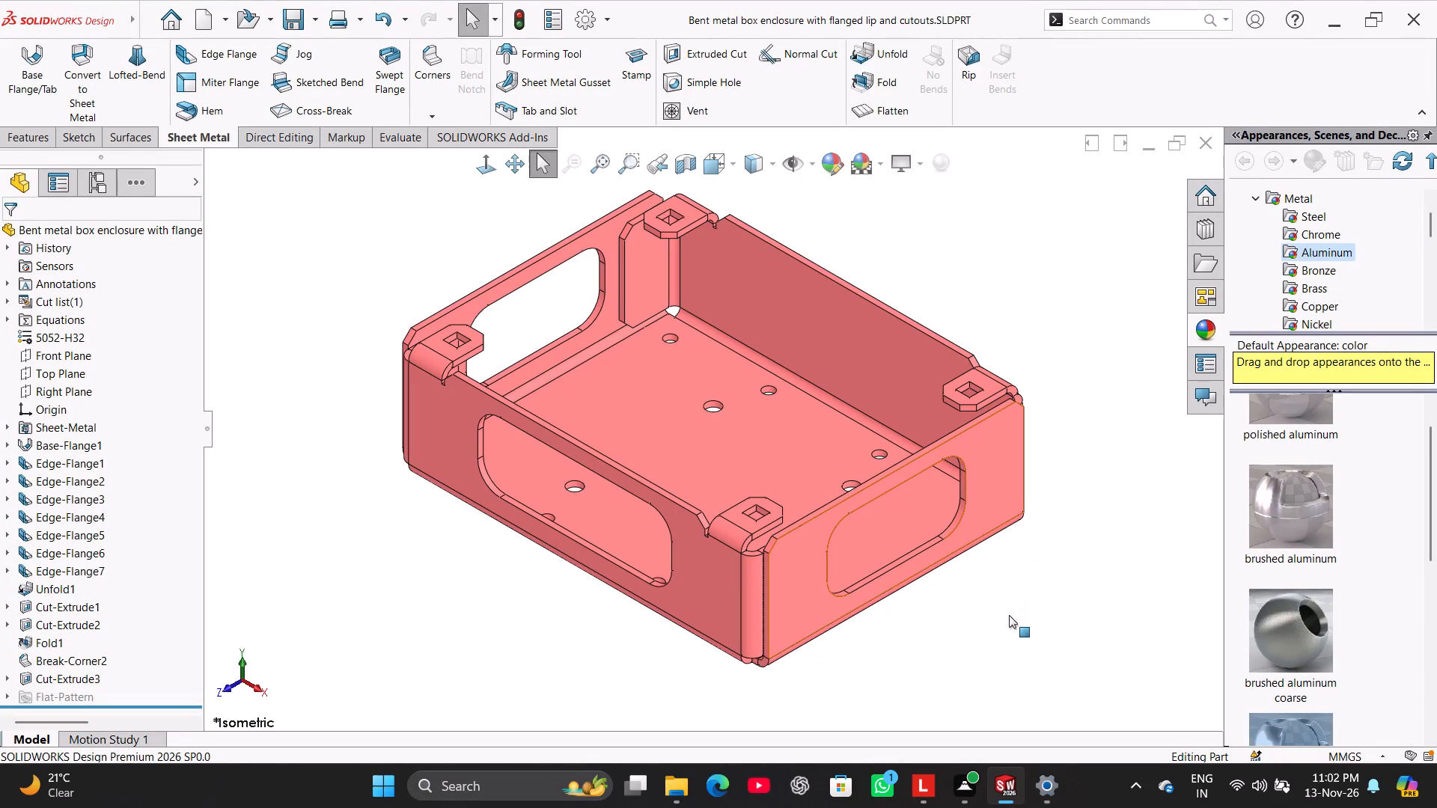
Unfold all bends of the box, keeping the inner floor face fixed.
{"action": "left_click", "coordinate": [888, 57]}
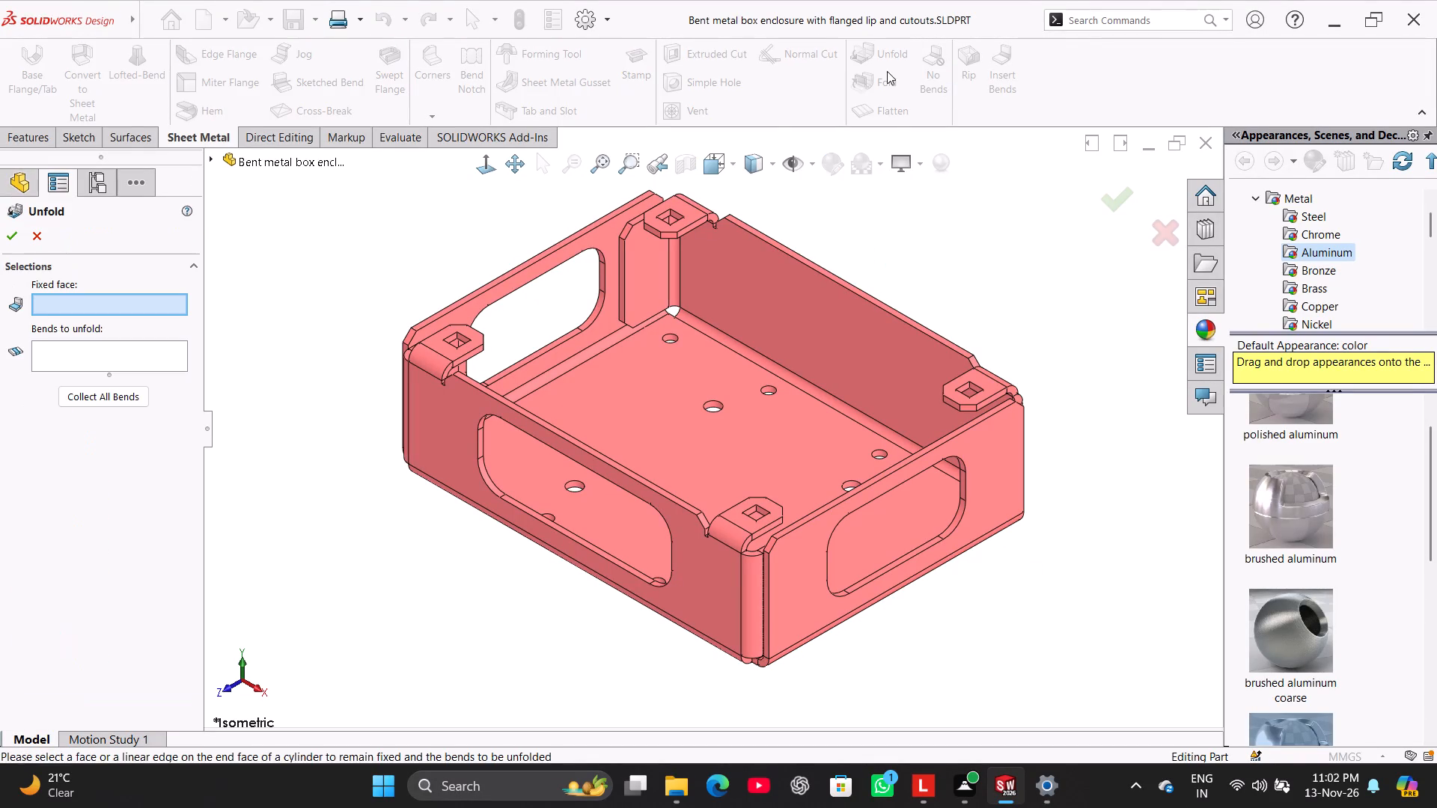
{"action": "left_click", "coordinate": [694, 432]}
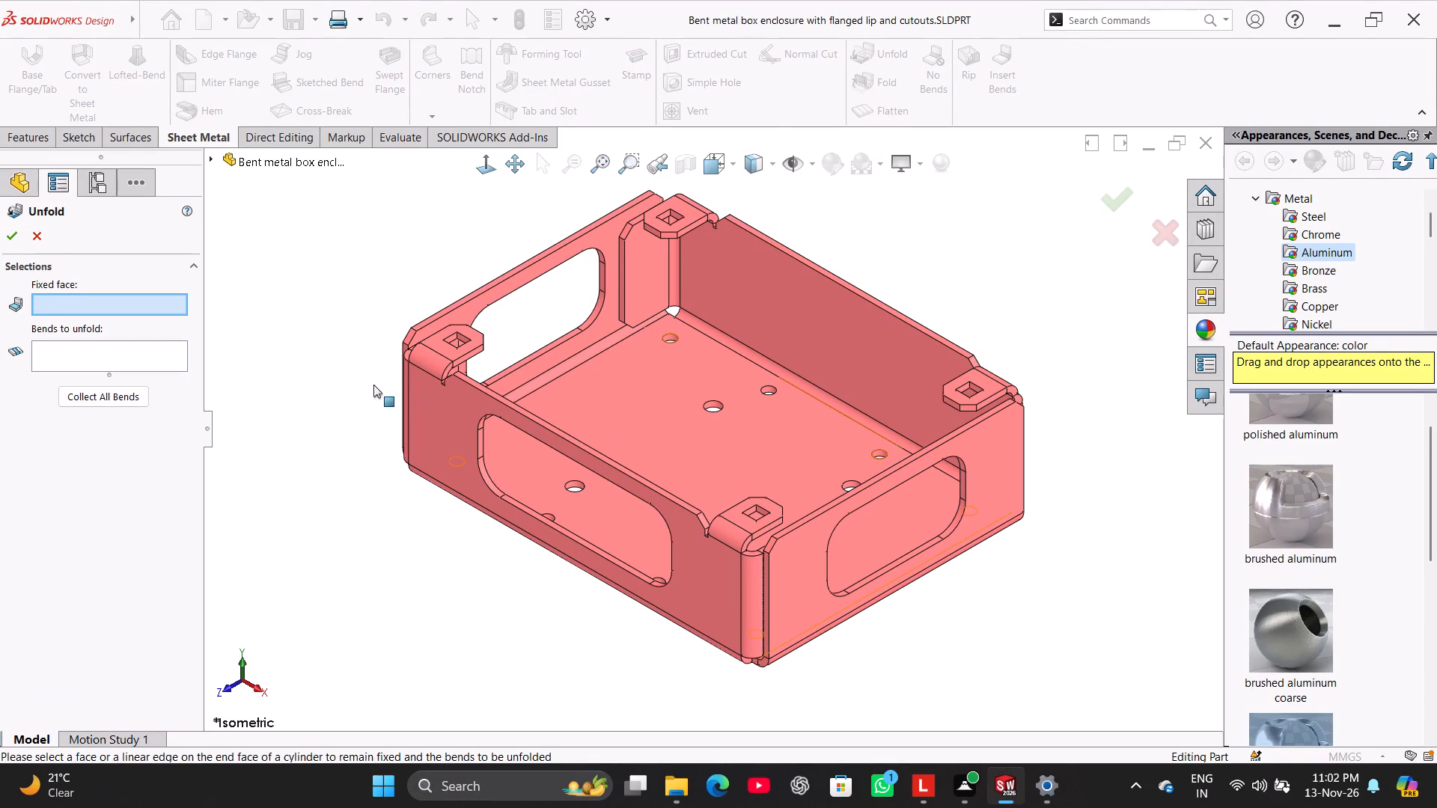
{"action": "left_click", "coordinate": [79, 390]}
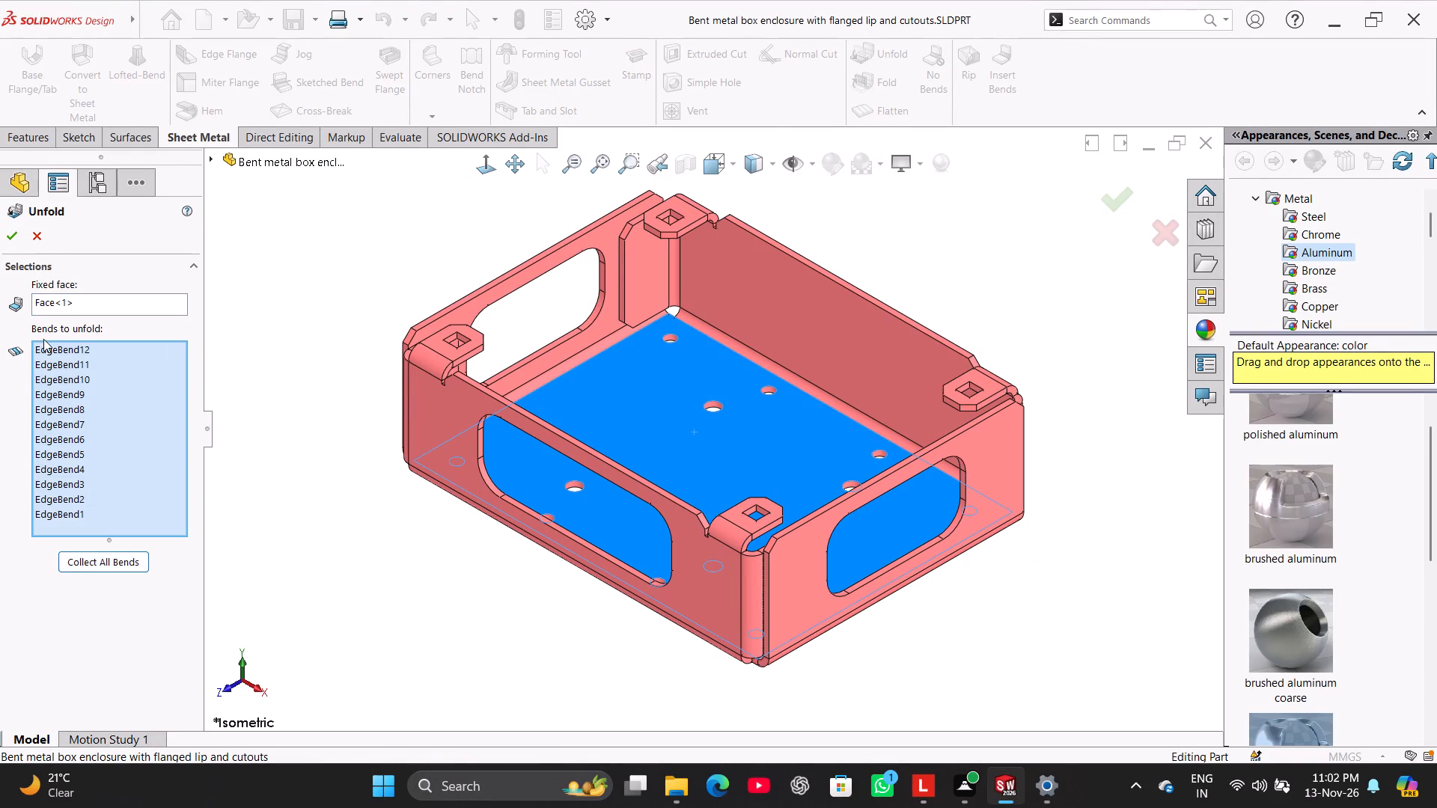
{"action": "left_click", "coordinate": [13, 239]}
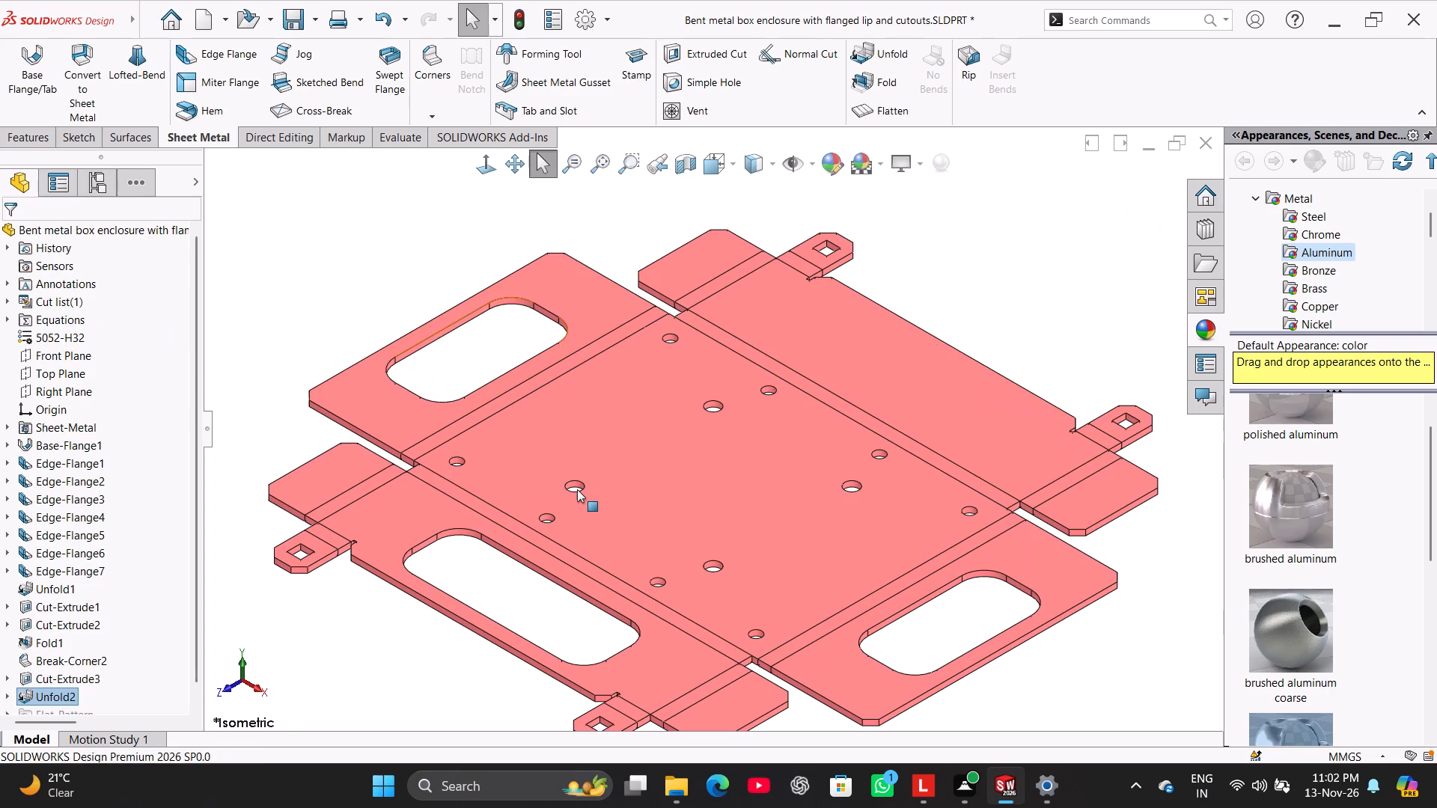
Examine the flattened box in top, bottom, front, back, right and isometric views, including its openings, holes and corner tabs.
{"action": "scroll", "coordinate": [578, 490], "scroll_direction": "up", "scroll_amount": 3}
{"action": "middle_click_drag", "start_coordinate": [379, 417], "coordinate": [393, 453]}
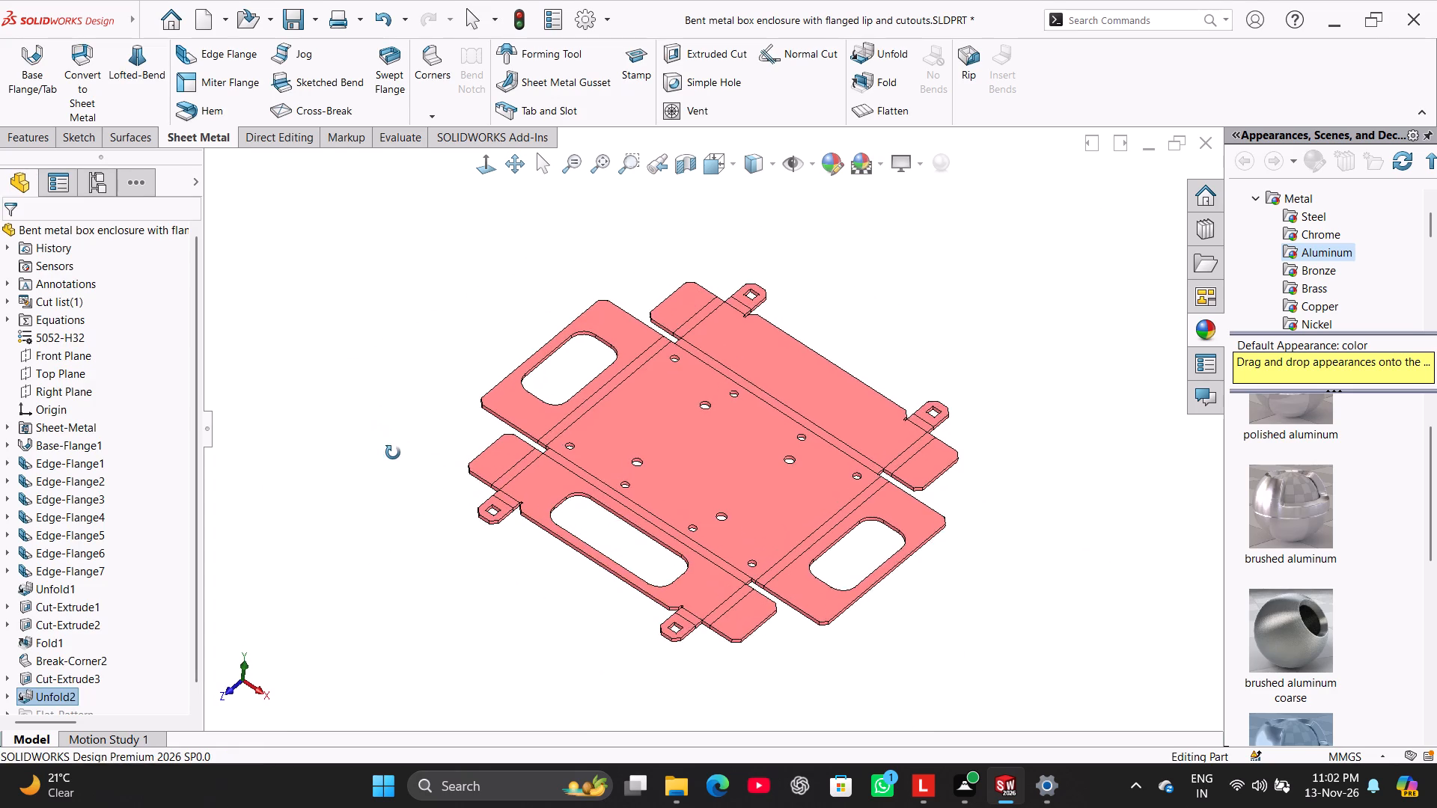
{"action": "middle_click_drag", "start_coordinate": [393, 453], "coordinate": [374, 440]}
{"action": "left_click", "coordinate": [482, 154]}
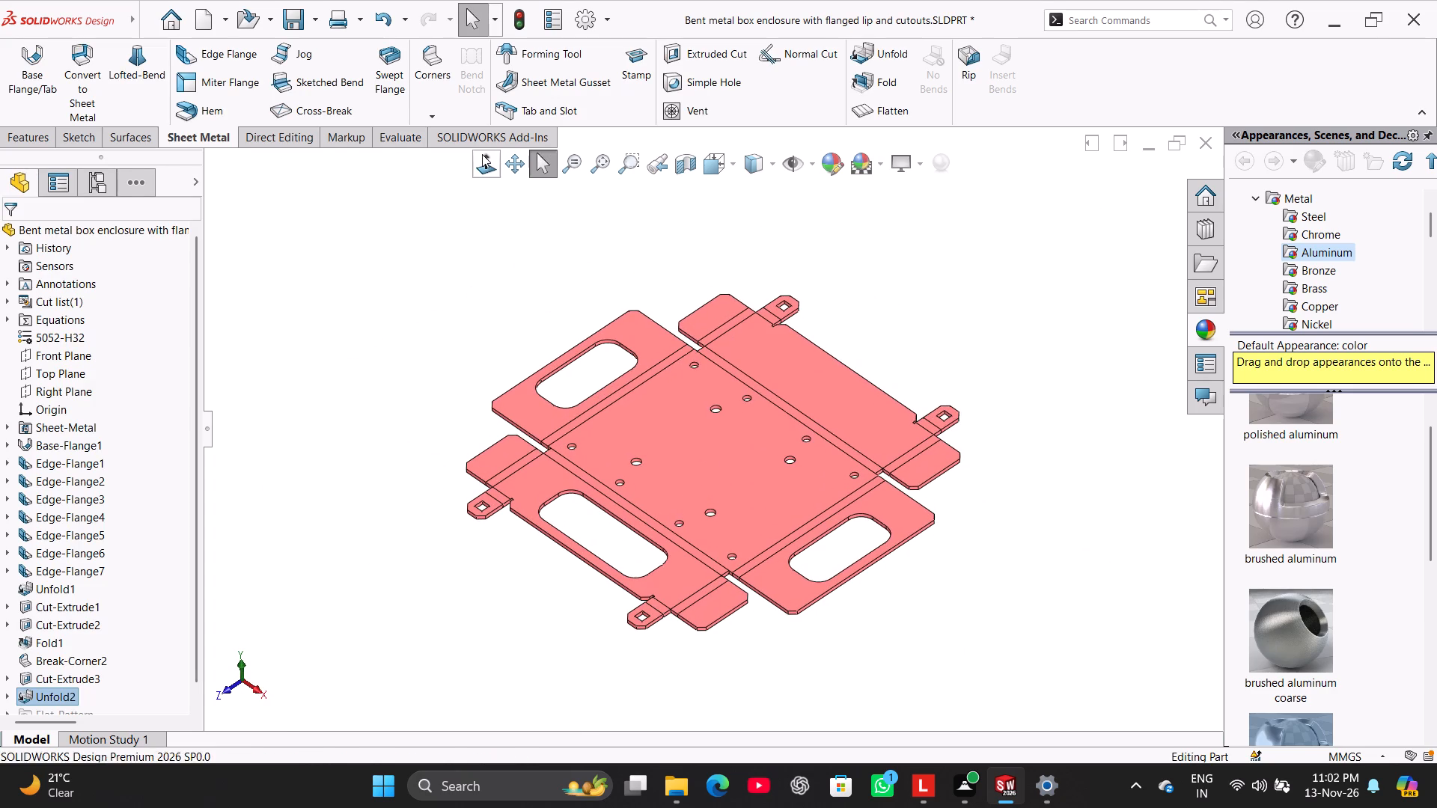
{"action": "left_click", "coordinate": [14, 231]}
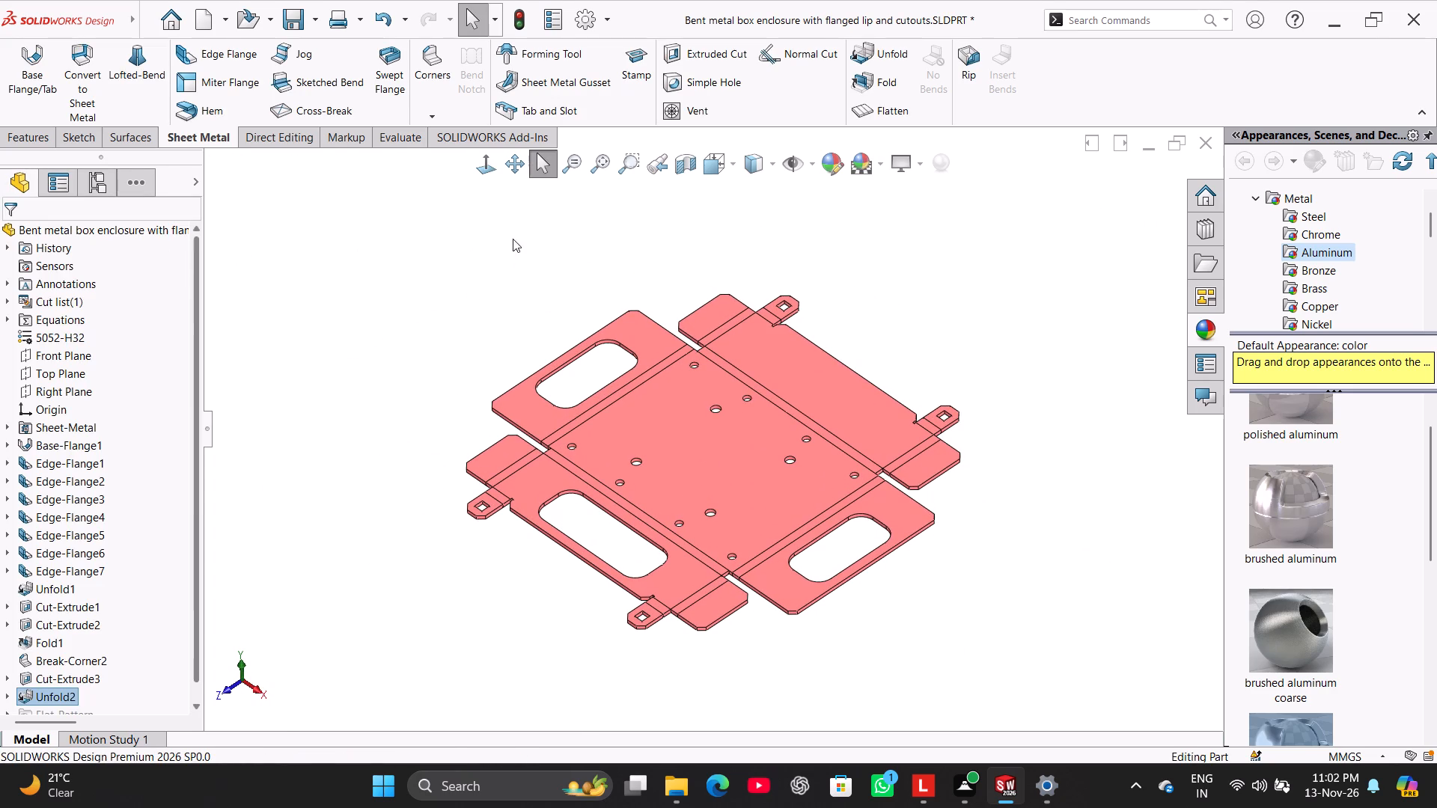
{"action": "right_click_drag", "start_coordinate": [453, 319], "coordinate": [513, 256]}
{"action": "right_click_drag", "start_coordinate": [374, 355], "coordinate": [382, 287]}
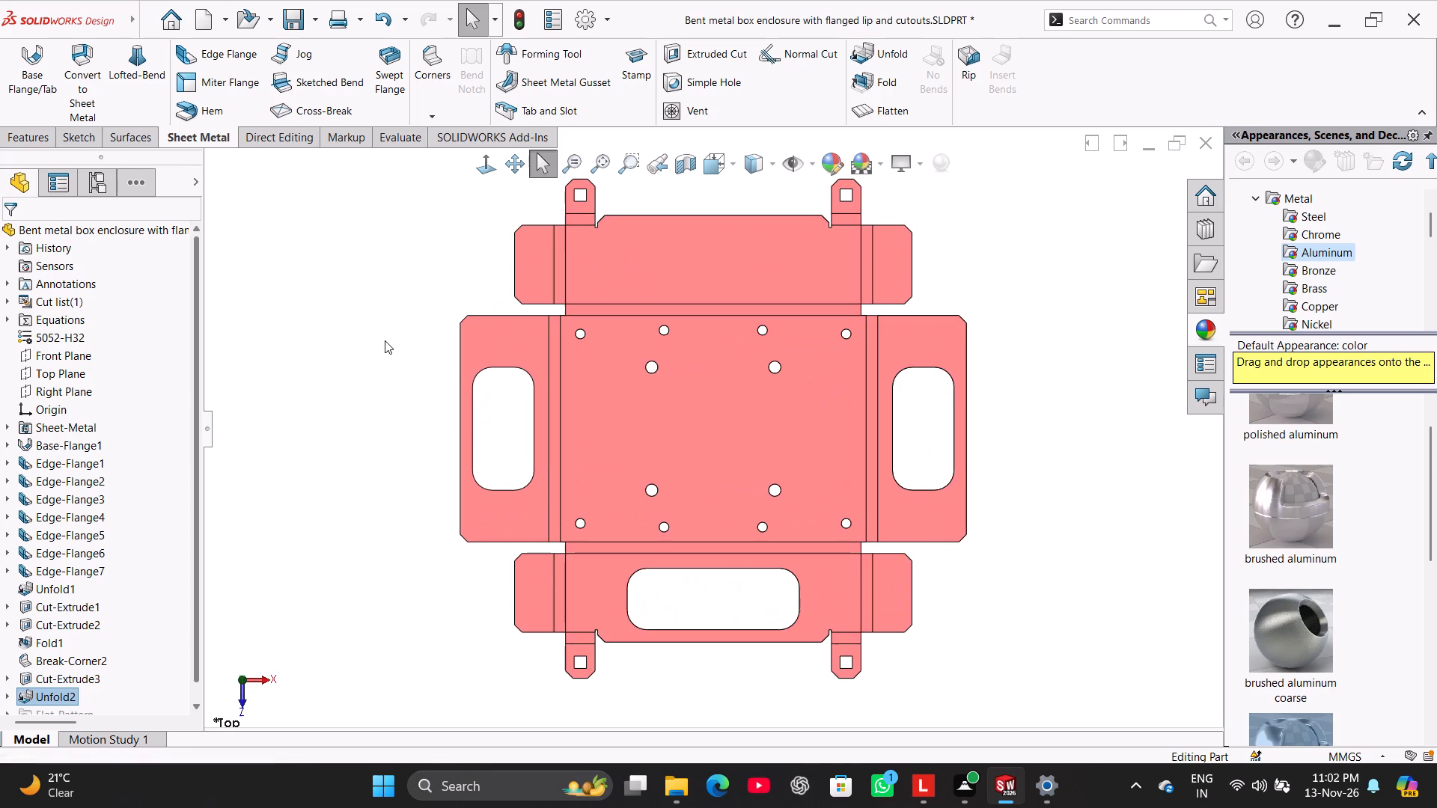
{"action": "right_click_drag", "start_coordinate": [373, 360], "coordinate": [376, 327]}
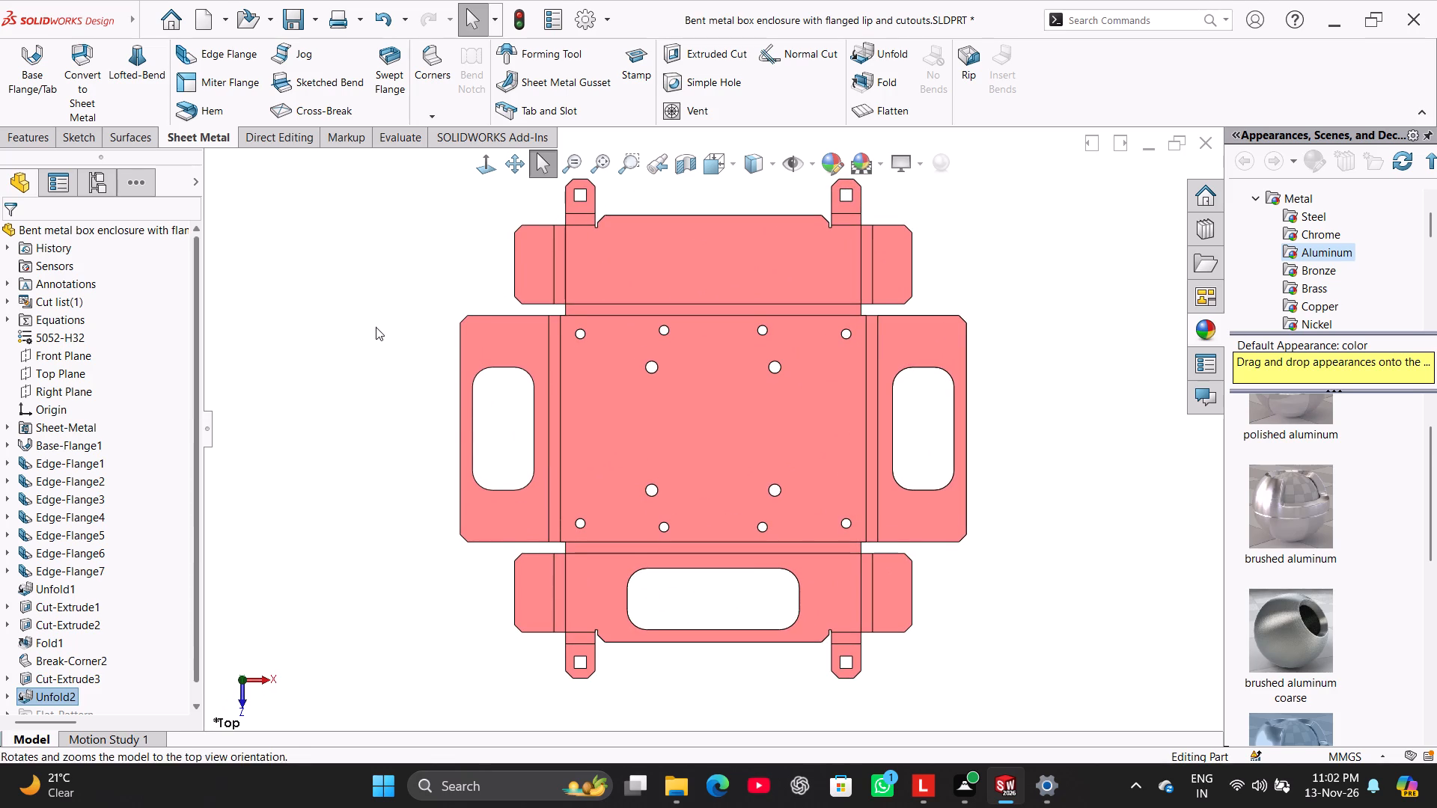
{"action": "right_click_drag", "start_coordinate": [376, 327], "coordinate": [305, 291]}
{"action": "right_click_drag", "start_coordinate": [345, 379], "coordinate": [388, 444]}
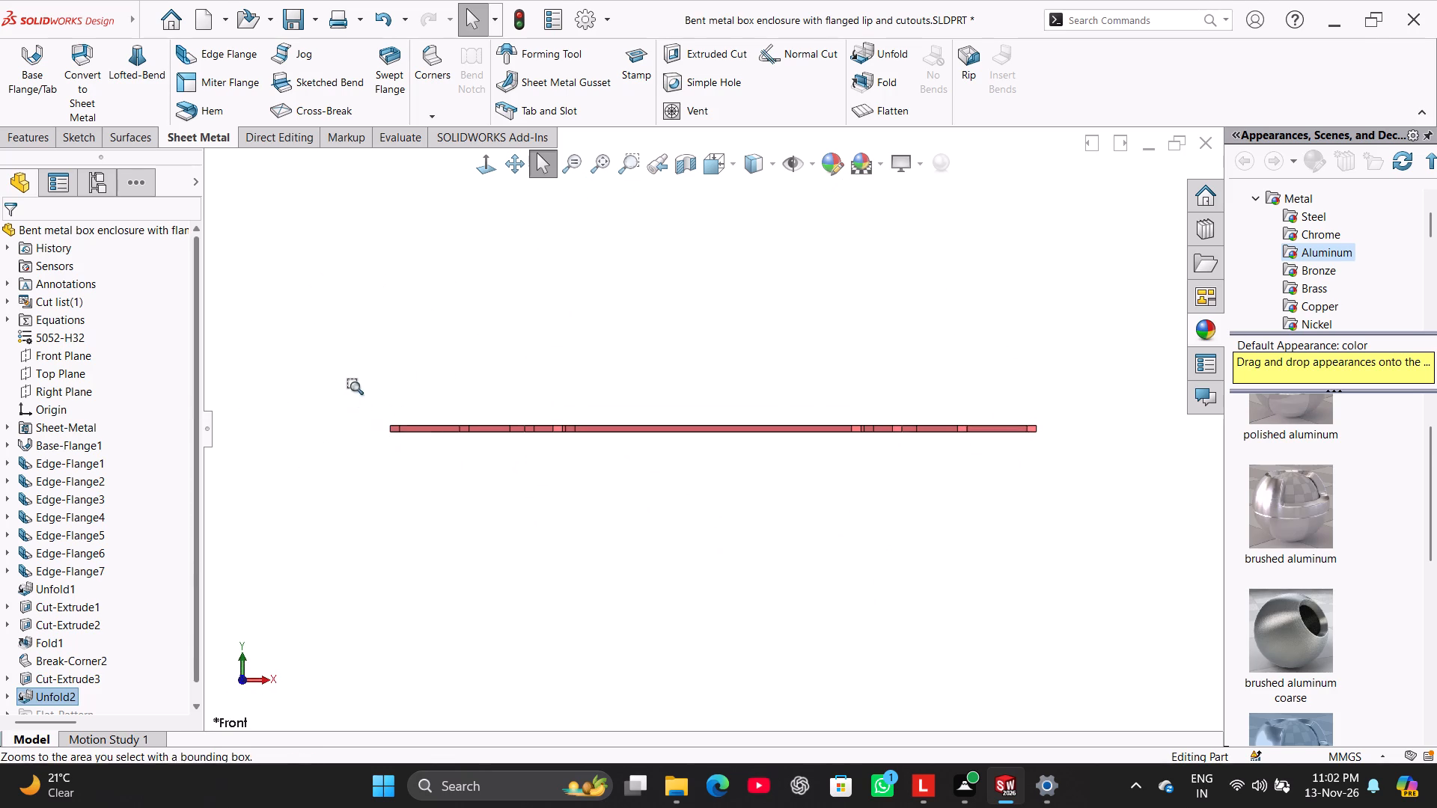
{"action": "right_click_drag", "start_coordinate": [353, 382], "coordinate": [353, 459]}
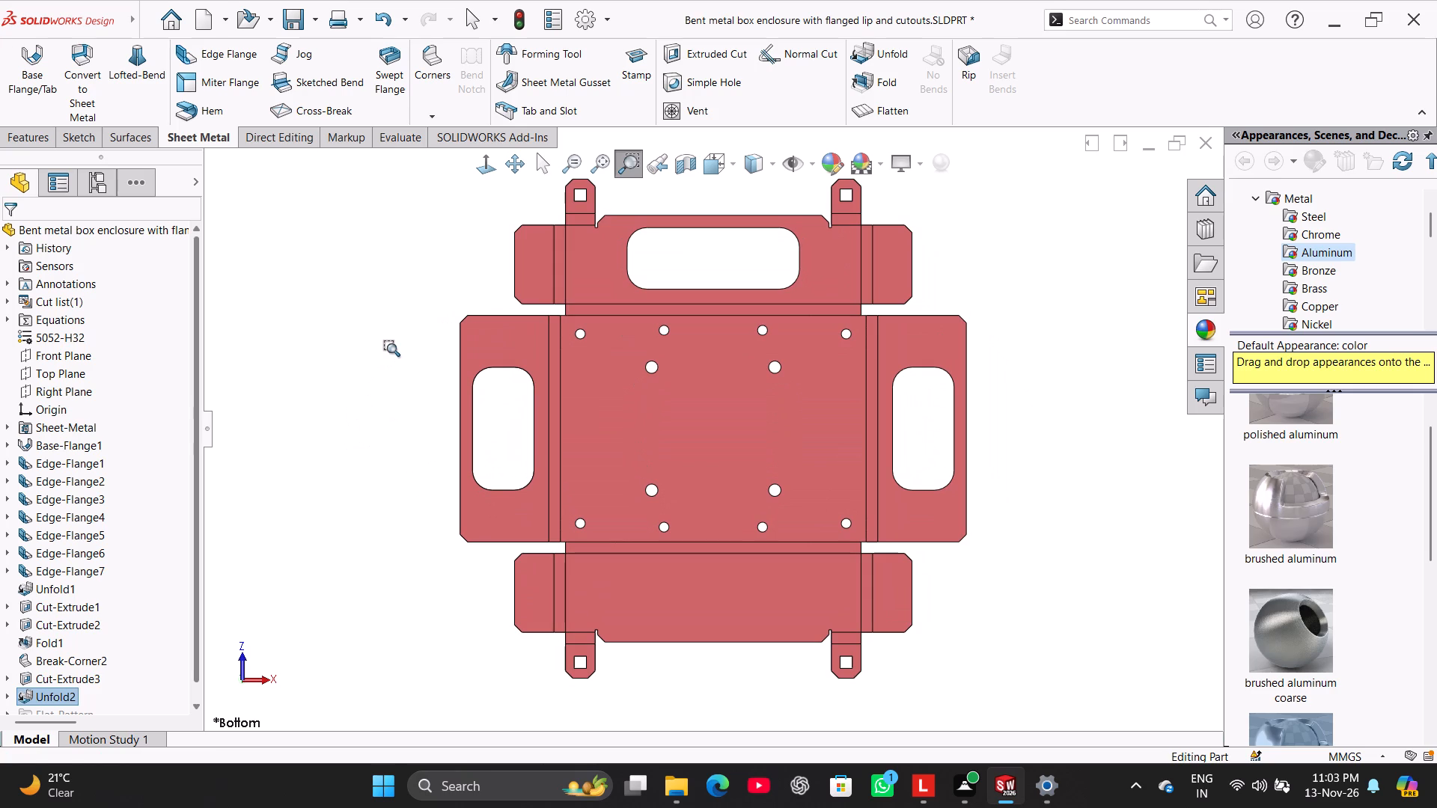
{"action": "right_click_drag", "start_coordinate": [391, 348], "coordinate": [344, 409]}
{"action": "right_click_drag", "start_coordinate": [409, 329], "coordinate": [340, 390]}
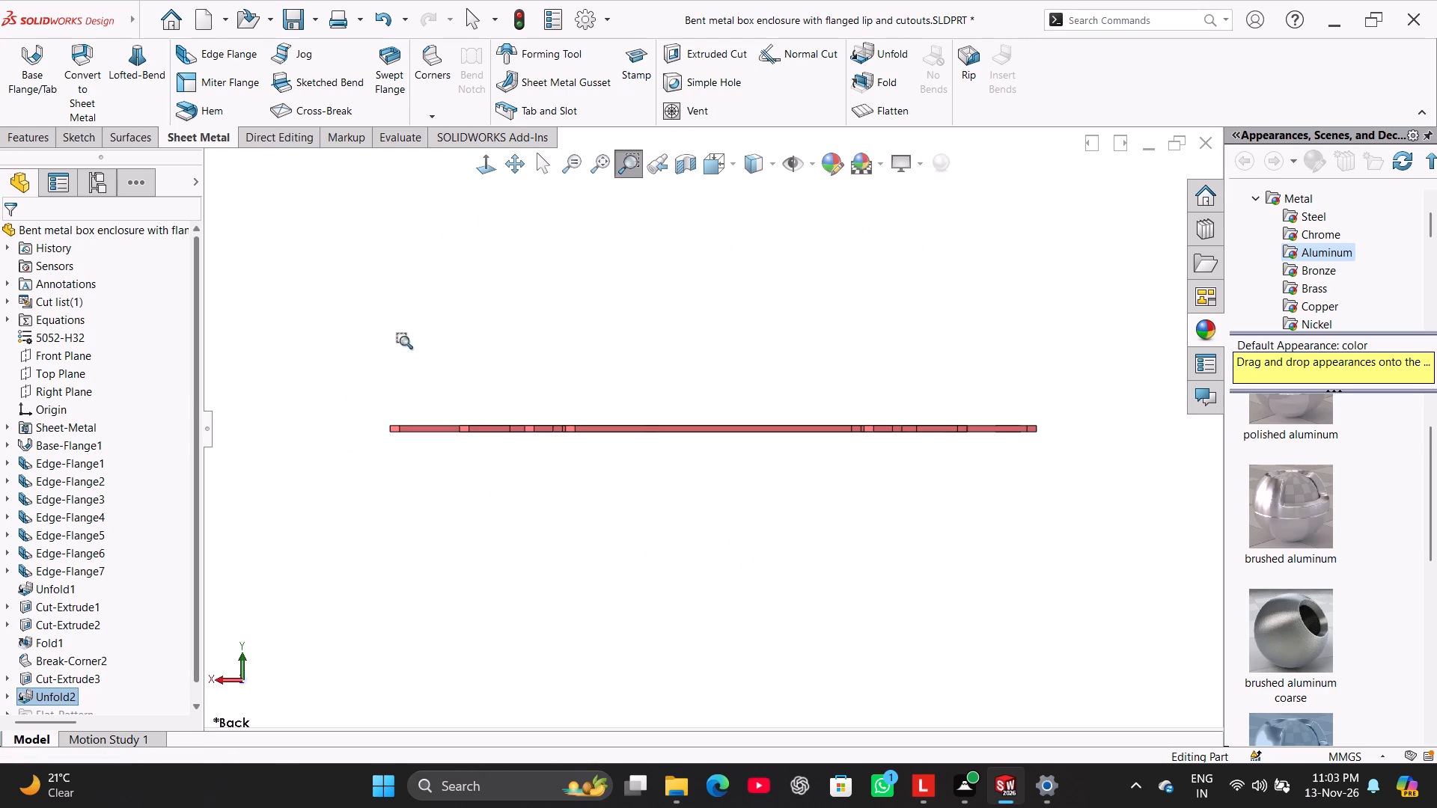
{"action": "right_click_drag", "start_coordinate": [416, 331], "coordinate": [320, 337]}
{"action": "right_click_drag", "start_coordinate": [445, 322], "coordinate": [549, 330]}
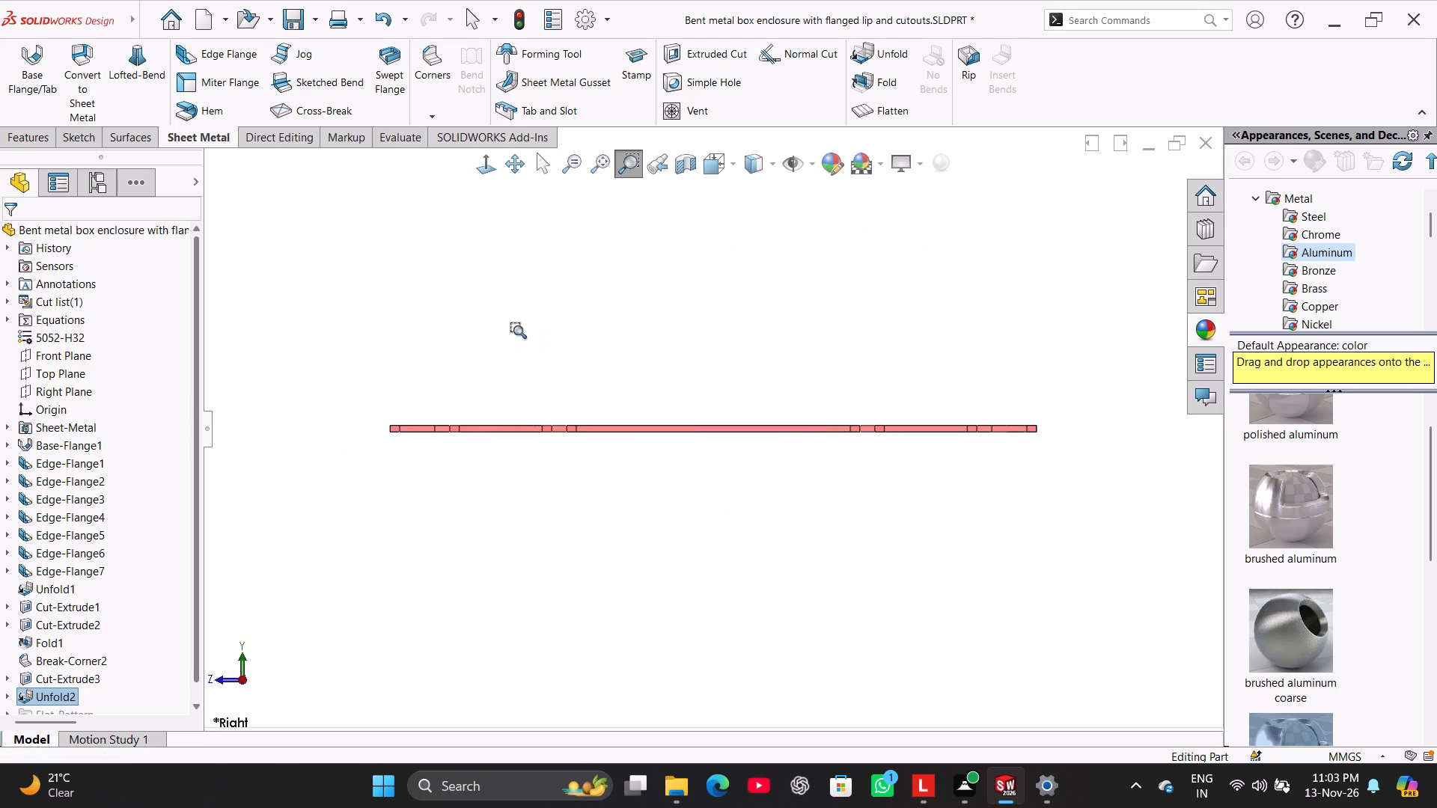
{"action": "right_click_drag", "start_coordinate": [518, 330], "coordinate": [549, 280]}
{"action": "right_click_drag", "start_coordinate": [496, 331], "coordinate": [483, 269]}
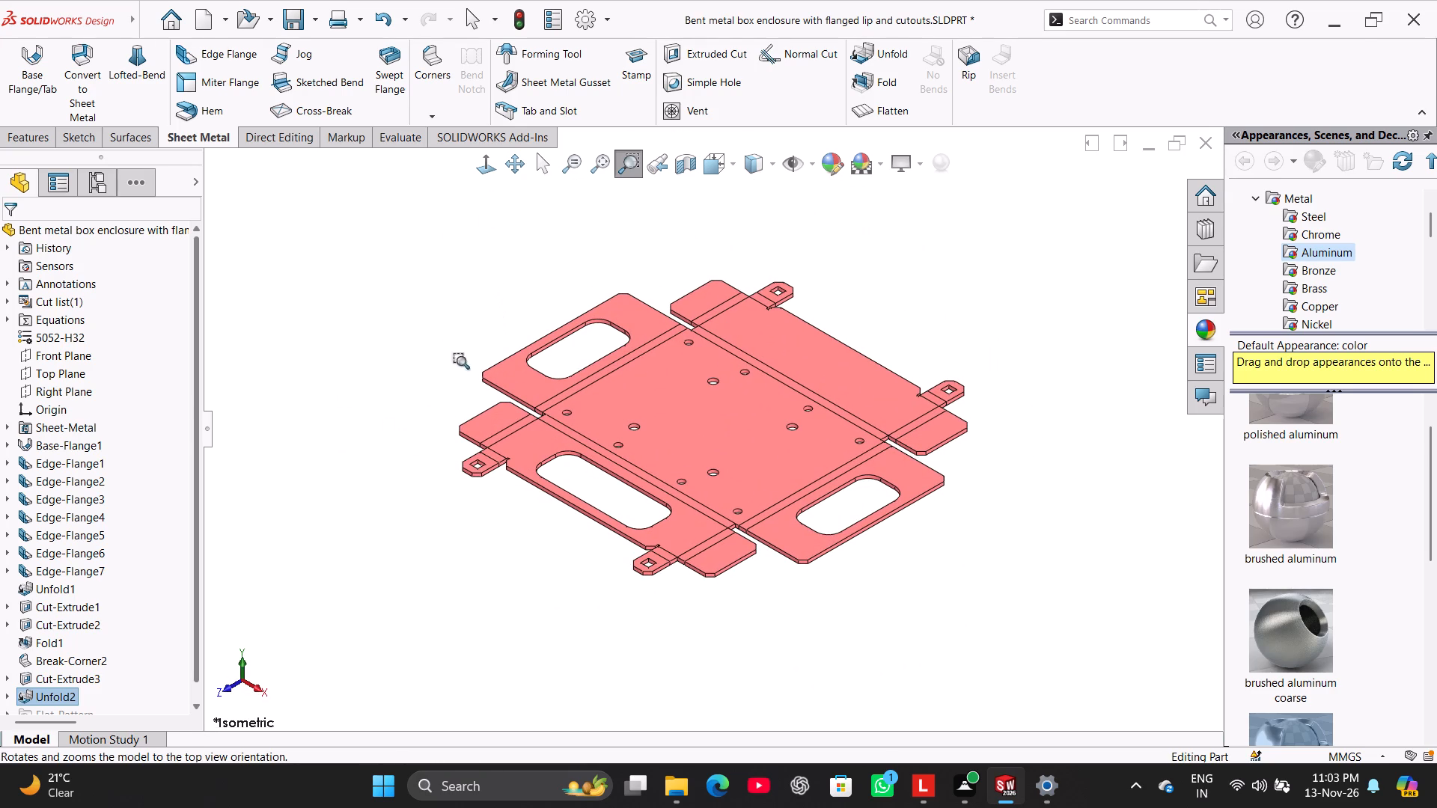
{"action": "right_click_drag", "start_coordinate": [459, 370], "coordinate": [505, 242]}
{"action": "right_click_drag", "start_coordinate": [466, 346], "coordinate": [493, 221]}
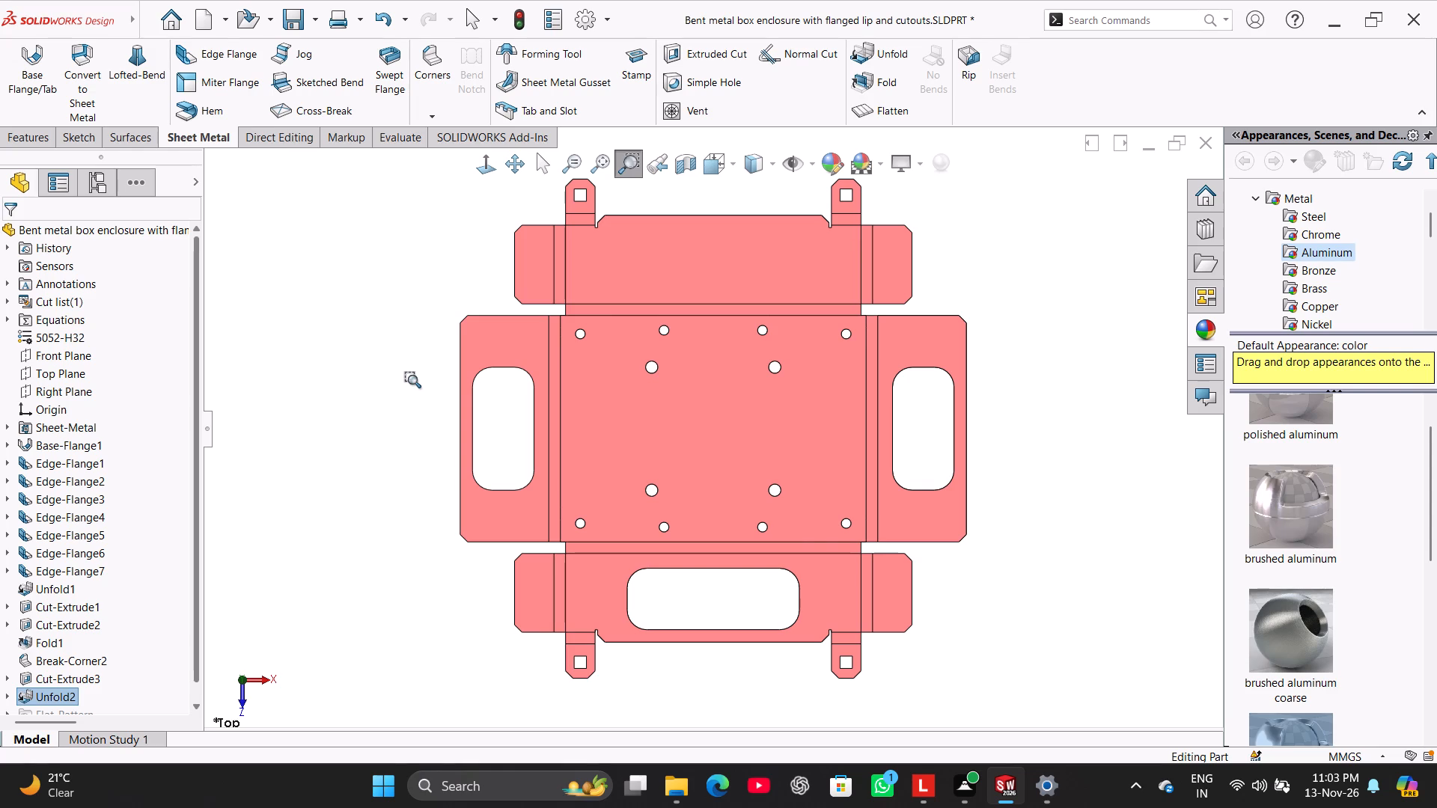
{"action": "middle_click_drag", "start_coordinate": [414, 385], "coordinate": [353, 362]}
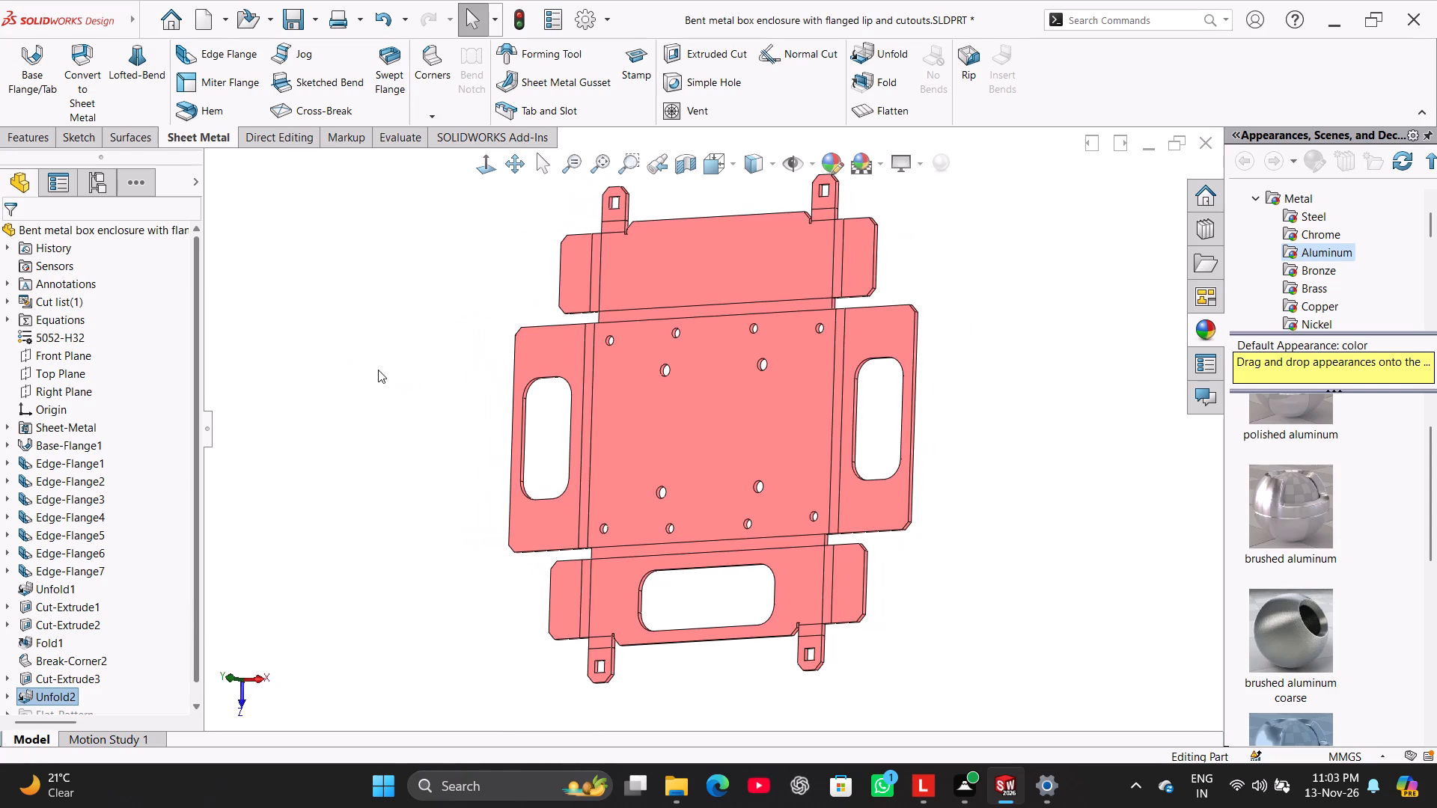
{"action": "key", "text": "ctrl+1"}
{"action": "key", "text": "ctrl+2"}
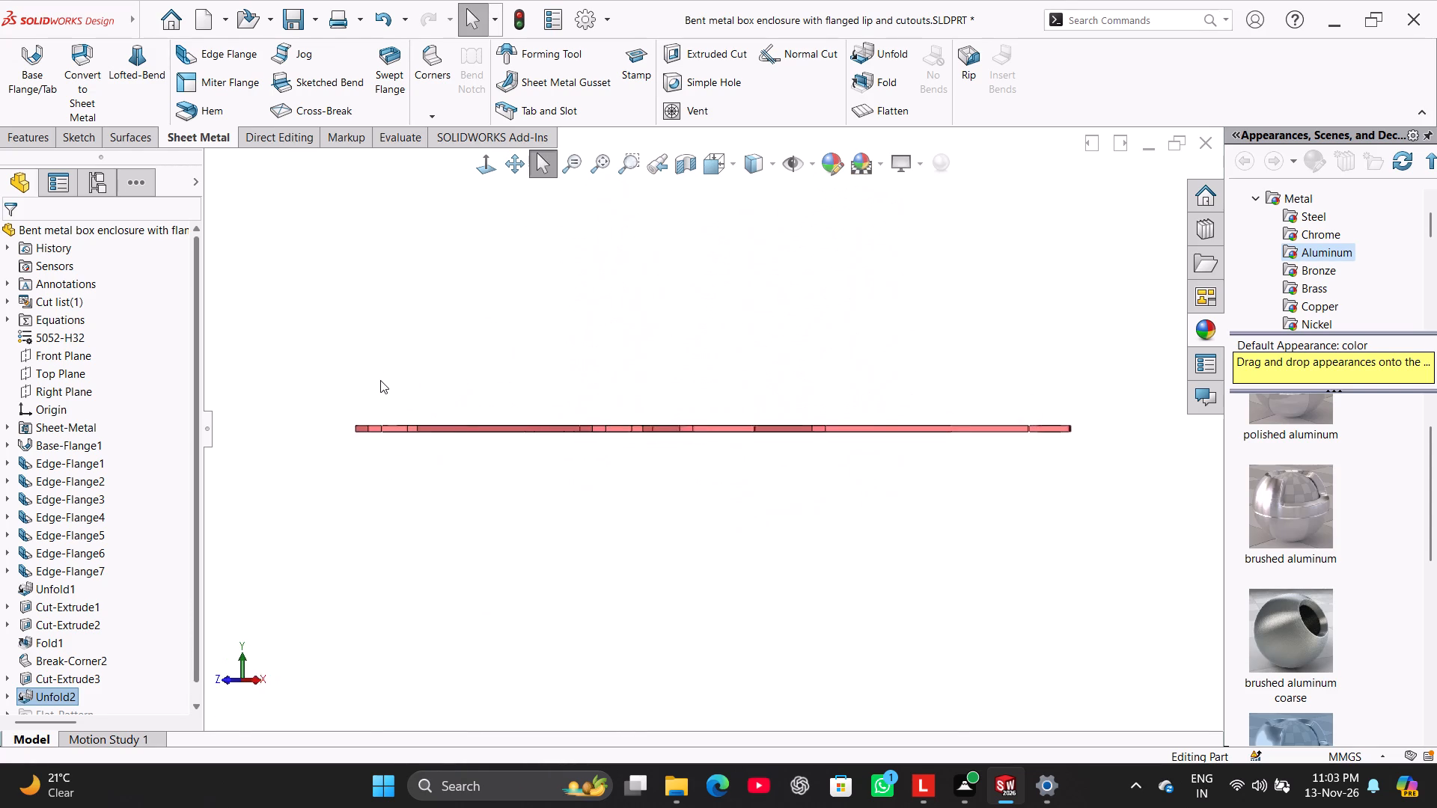
{"action": "key", "text": "ctrl+3"}
{"action": "key", "text": "ctrl+4"}
{"action": "key", "text": "ctrl+5"}
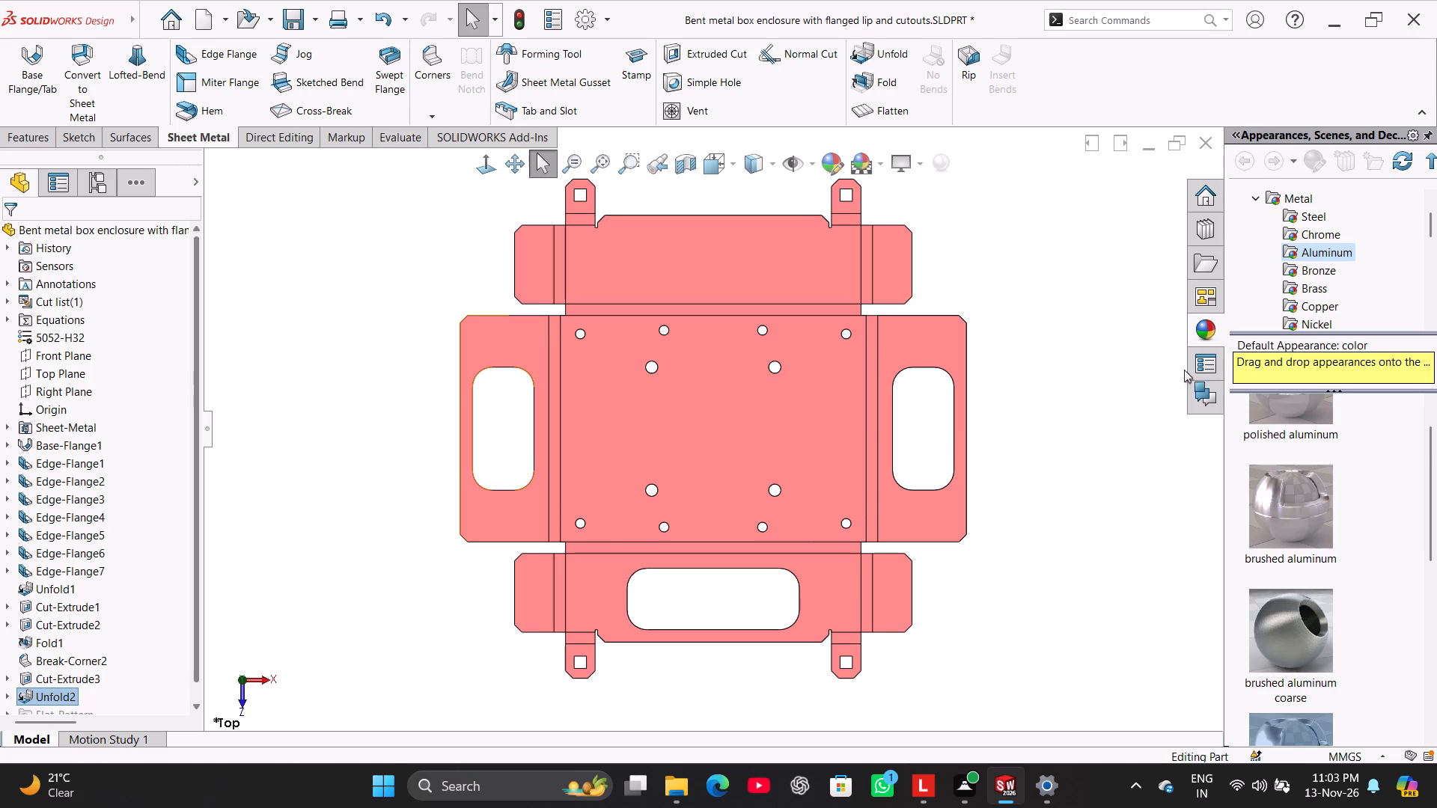
{"action": "left_click", "coordinate": [1036, 292]}
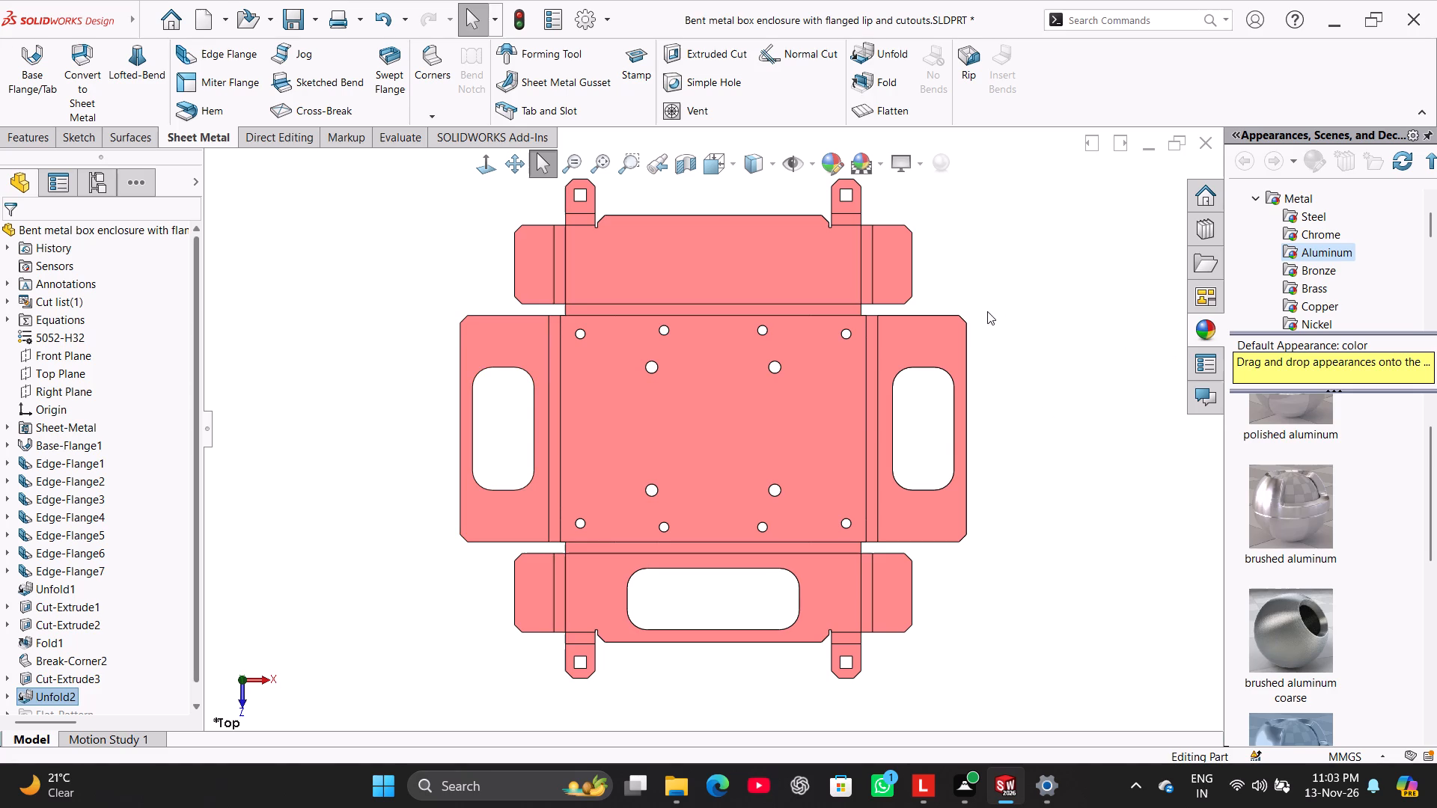
{"action": "middle_click_drag", "start_coordinate": [987, 311], "coordinate": [1010, 348]}
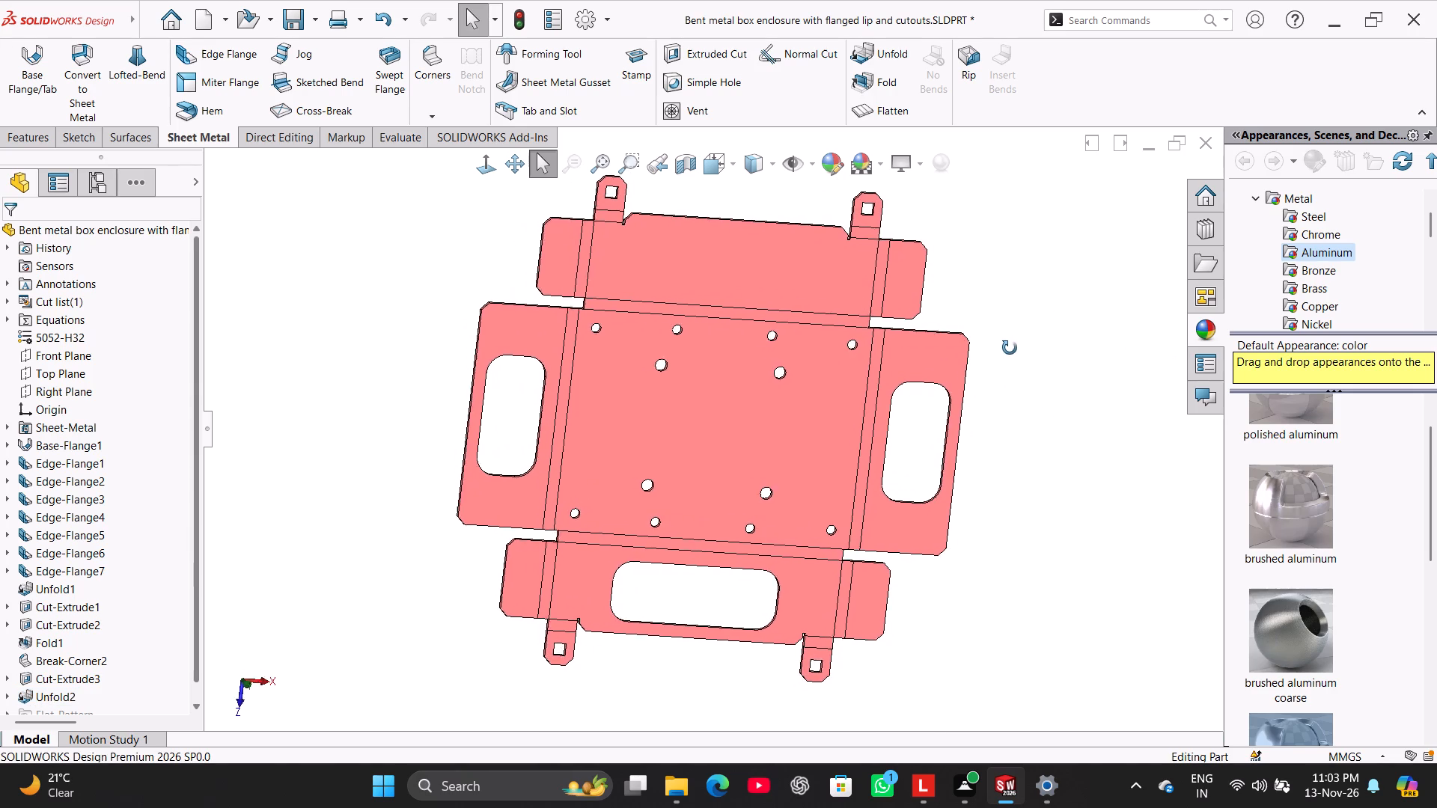
{"action": "middle_click_drag", "start_coordinate": [1010, 348], "coordinate": [1013, 385]}
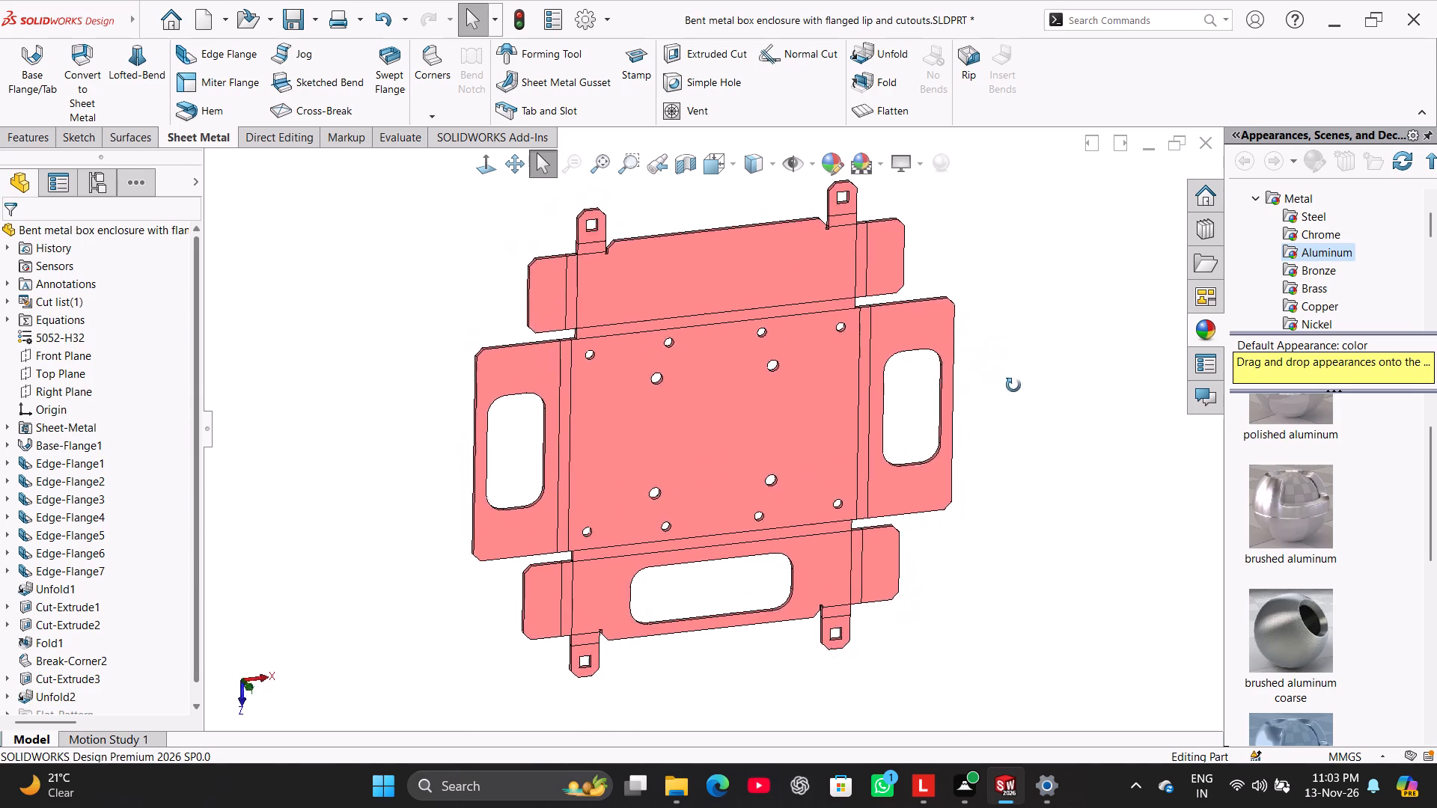
{"action": "middle_click_drag", "start_coordinate": [1013, 385], "coordinate": [998, 281]}
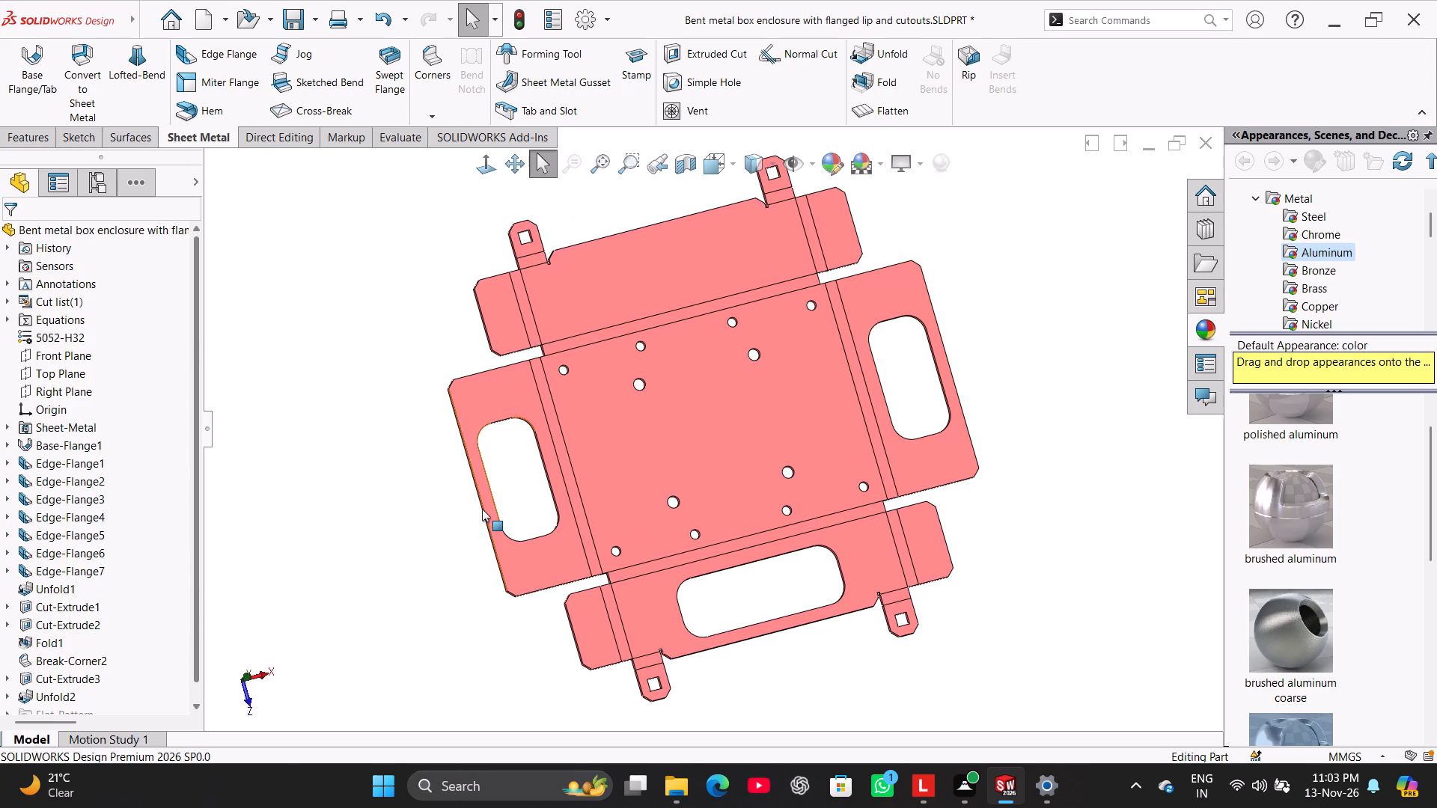
{"action": "right_click_drag", "start_coordinate": [355, 566], "coordinate": [479, 450]}
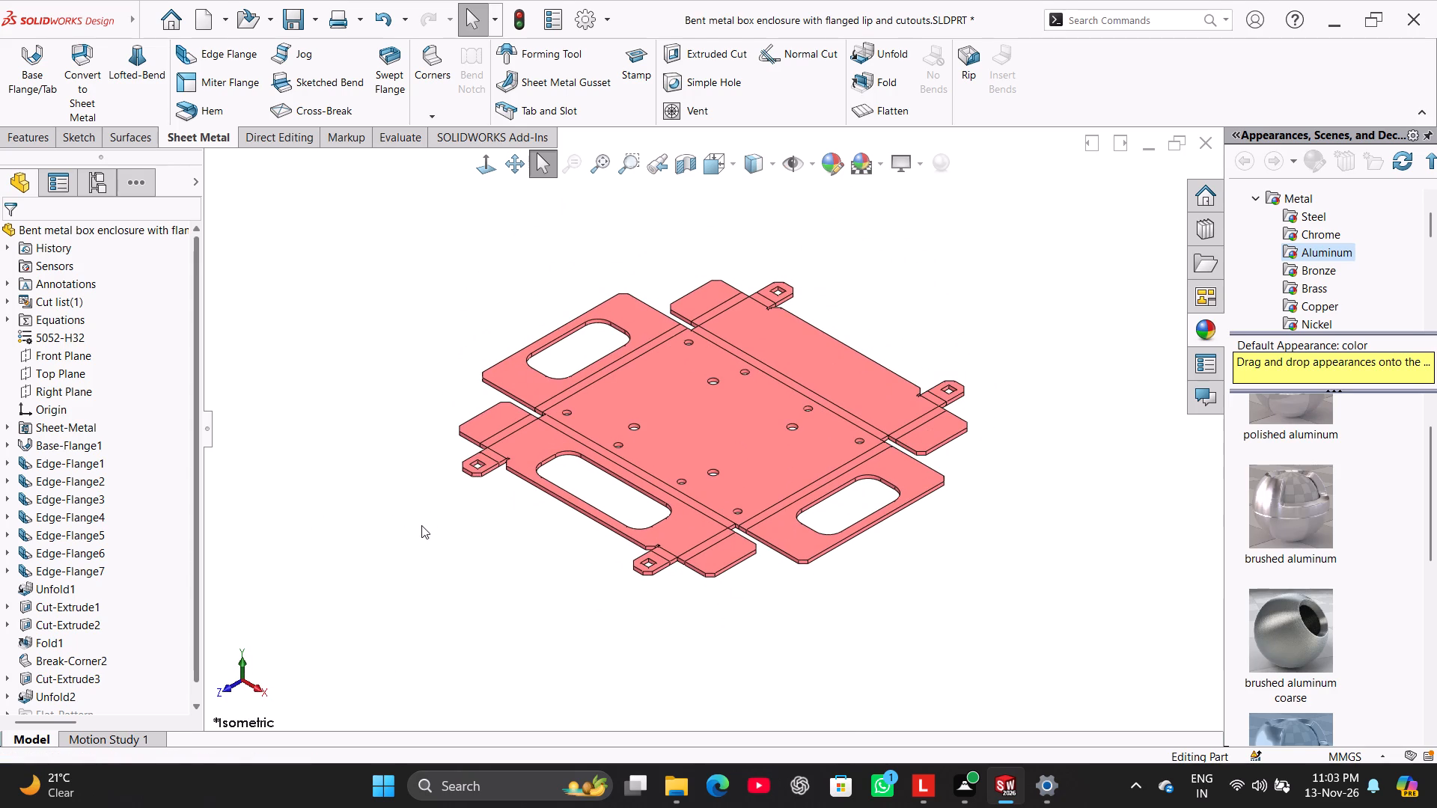
{"action": "left_click", "coordinate": [421, 525]}
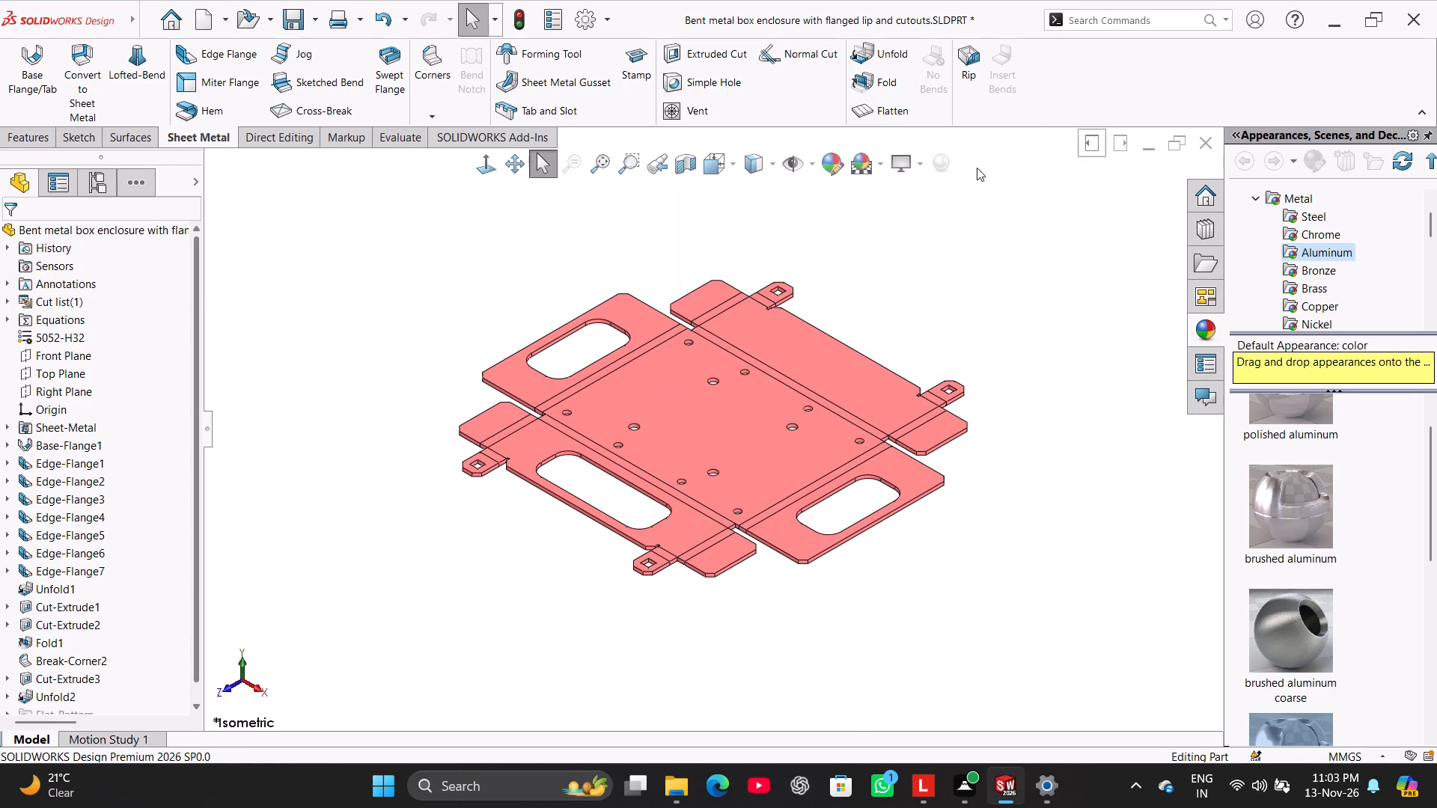
Fold all bends of the flattened sheet back into the box, keeping the floor face fixed.
{"action": "left_click", "coordinate": [880, 84]}
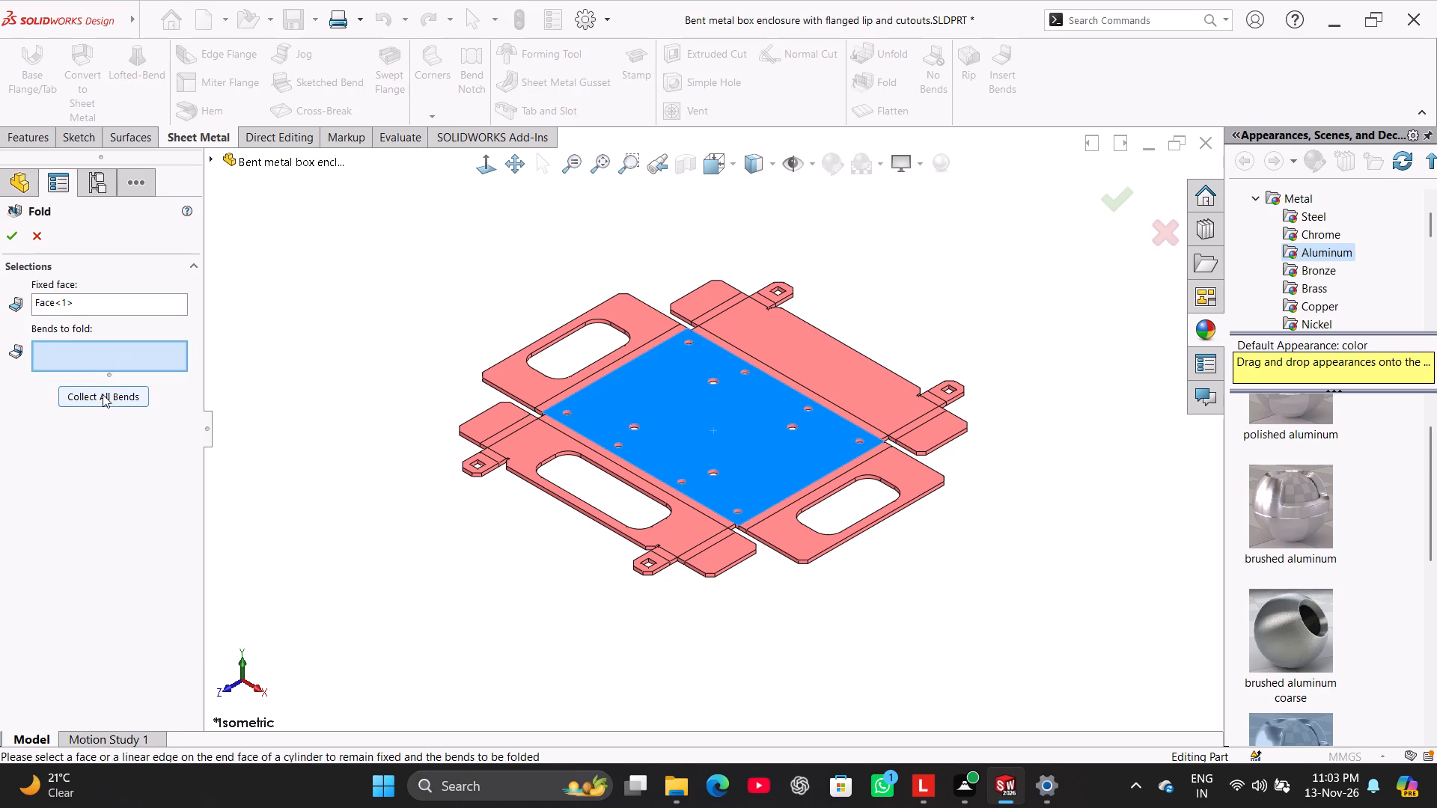
{"action": "left_click", "coordinate": [103, 394]}
{"action": "left_click", "coordinate": [11, 238]}
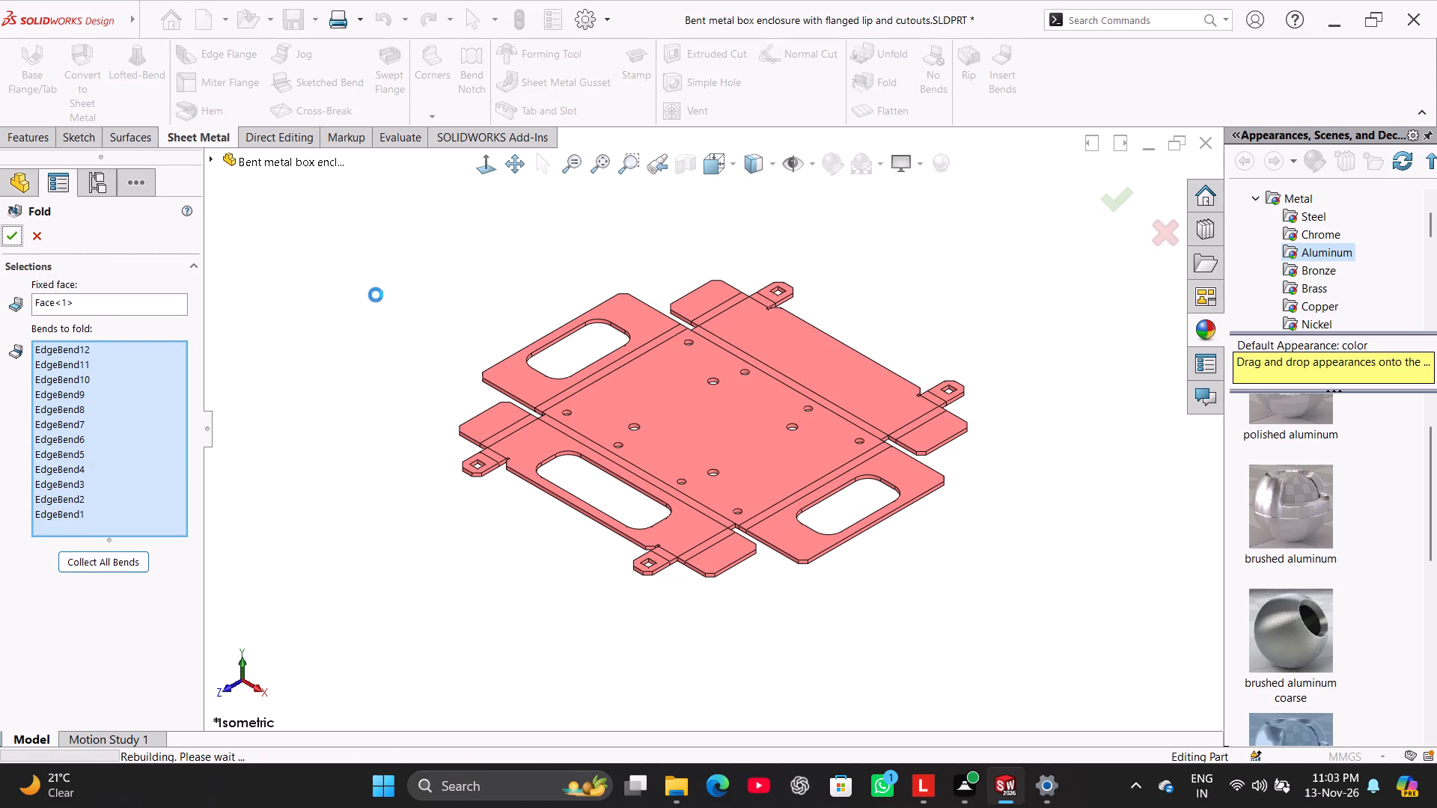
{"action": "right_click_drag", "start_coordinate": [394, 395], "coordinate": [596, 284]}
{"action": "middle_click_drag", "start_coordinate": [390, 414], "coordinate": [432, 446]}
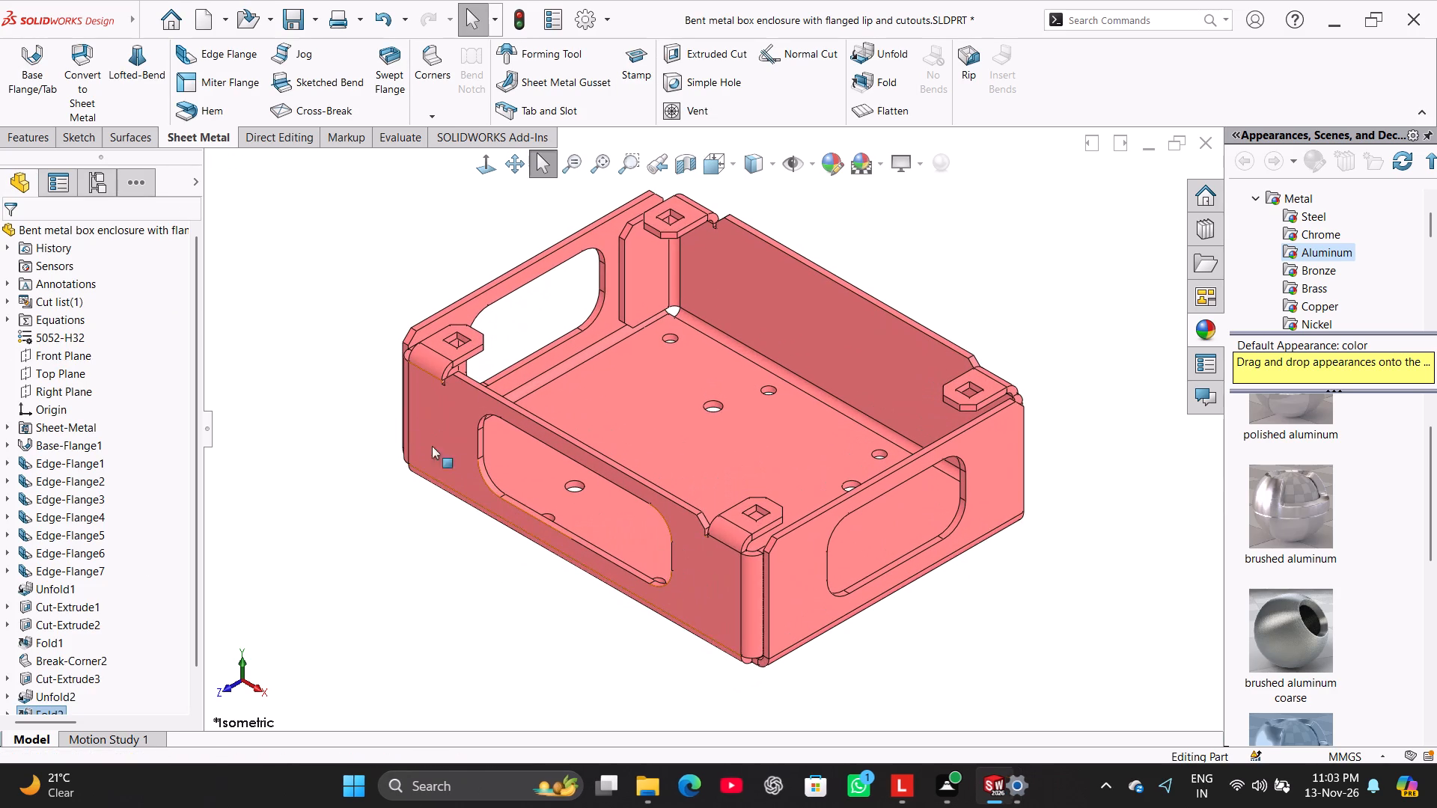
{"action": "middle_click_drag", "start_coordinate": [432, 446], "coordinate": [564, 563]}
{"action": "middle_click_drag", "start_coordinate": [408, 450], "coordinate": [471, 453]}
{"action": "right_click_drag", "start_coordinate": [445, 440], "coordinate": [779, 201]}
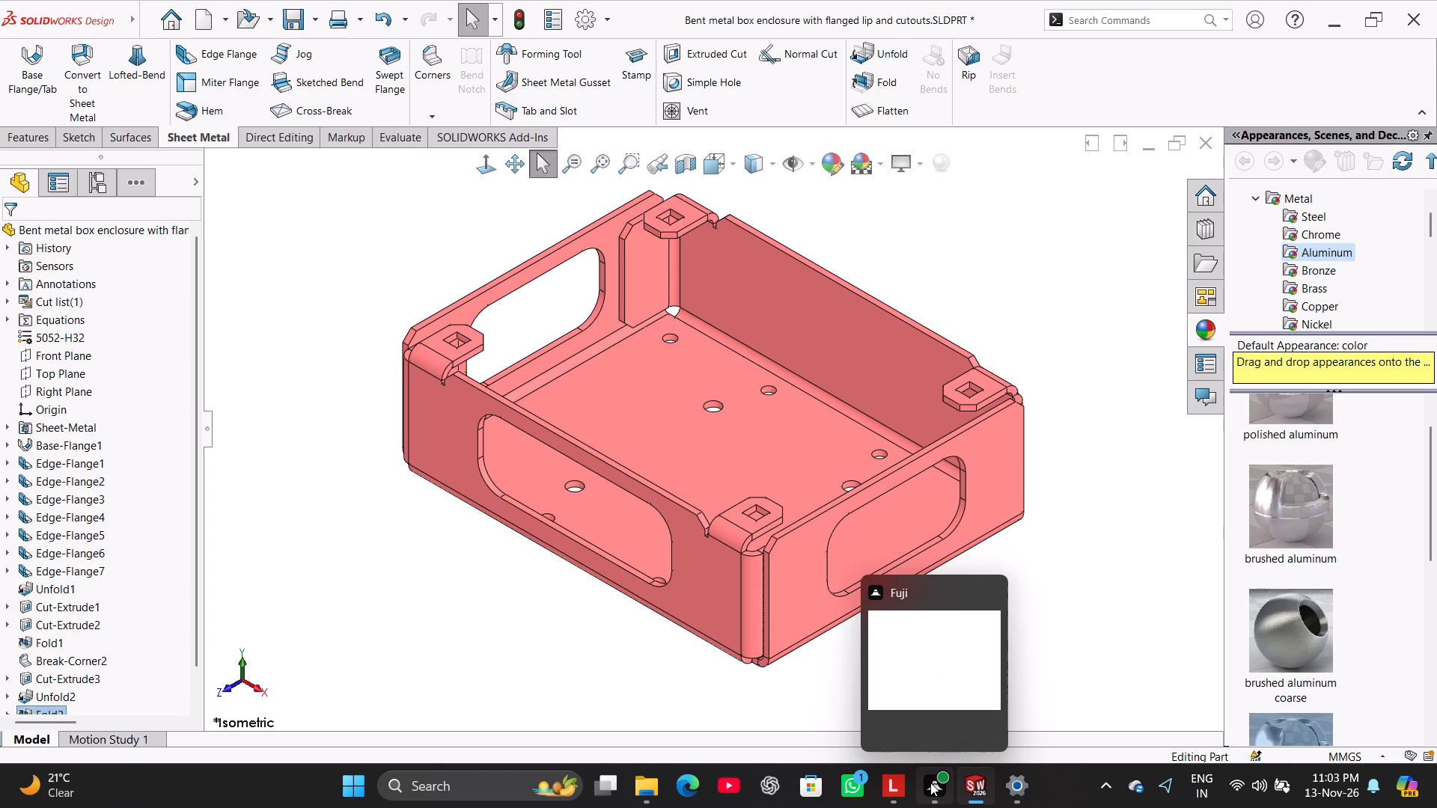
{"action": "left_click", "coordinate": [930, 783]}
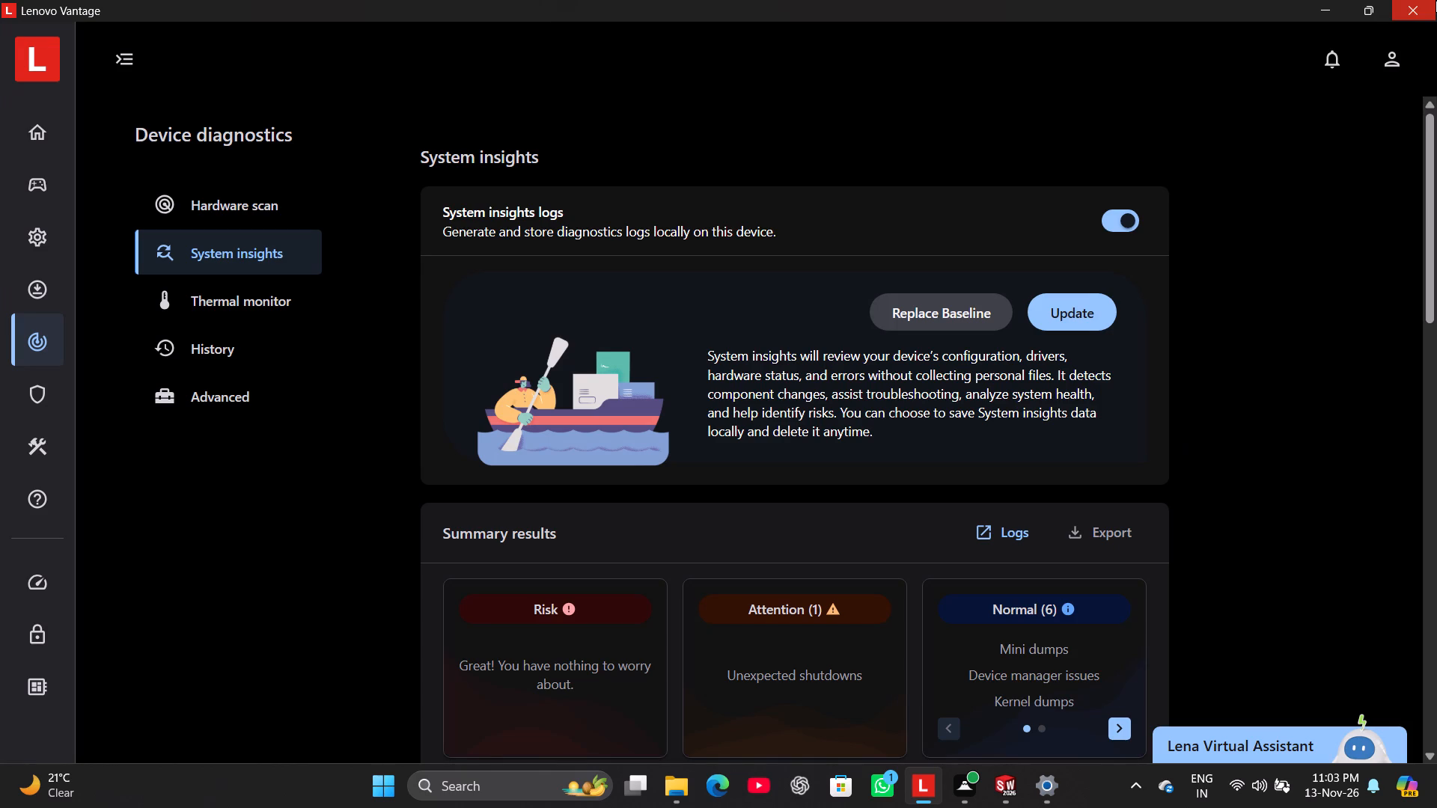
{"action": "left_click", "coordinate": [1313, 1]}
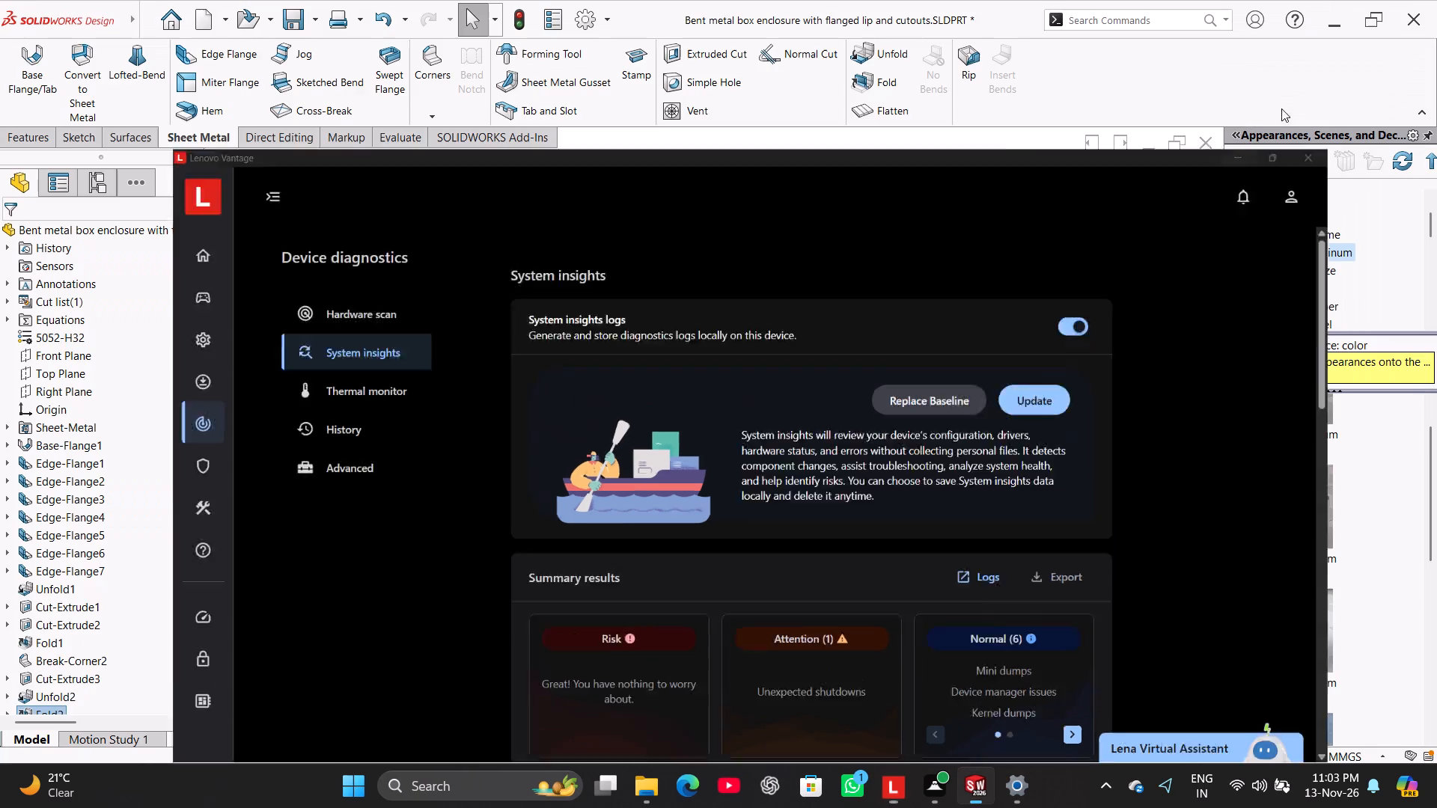
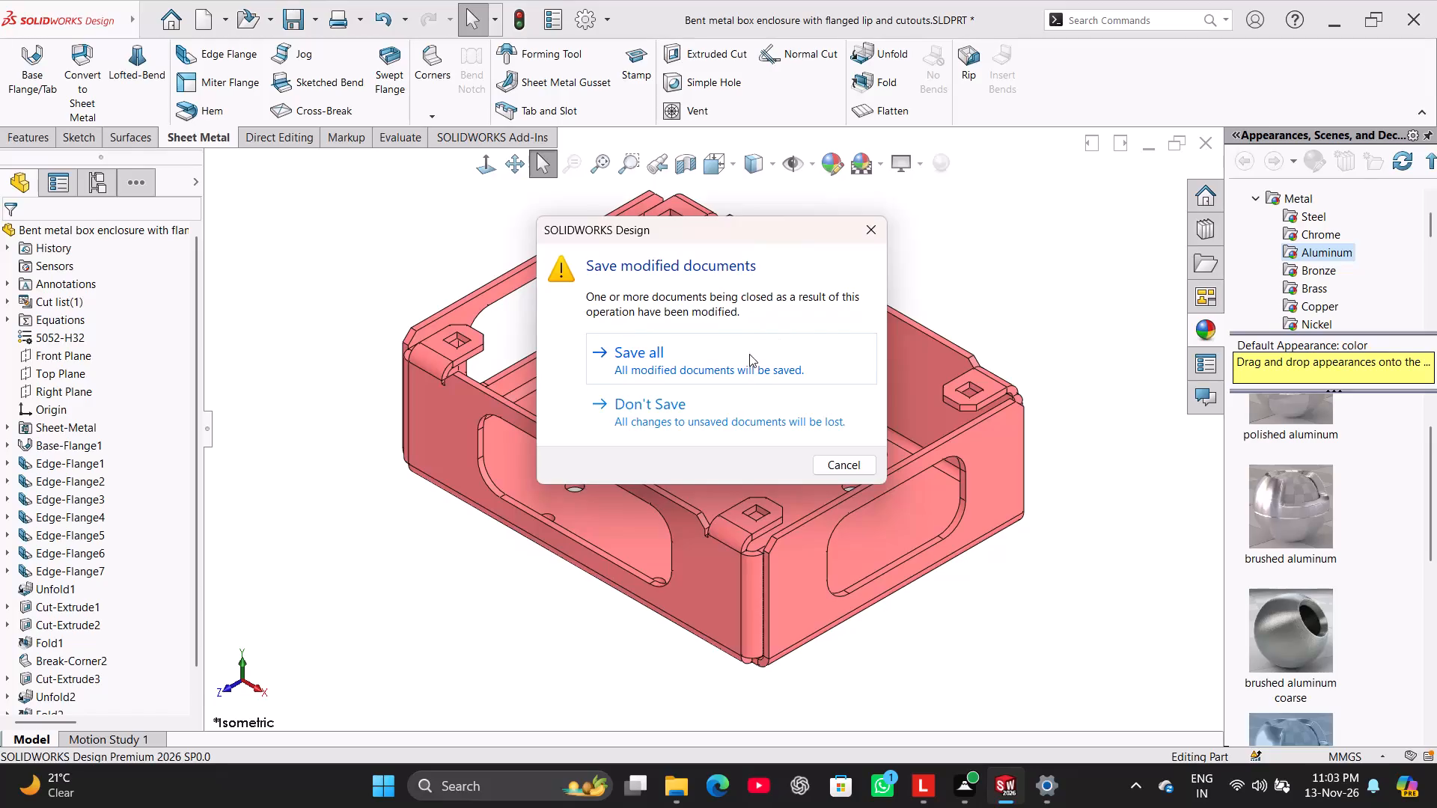
Save all modified documents while closing the sheet metal box part.
{"action": "left_click", "coordinate": [749, 354]}
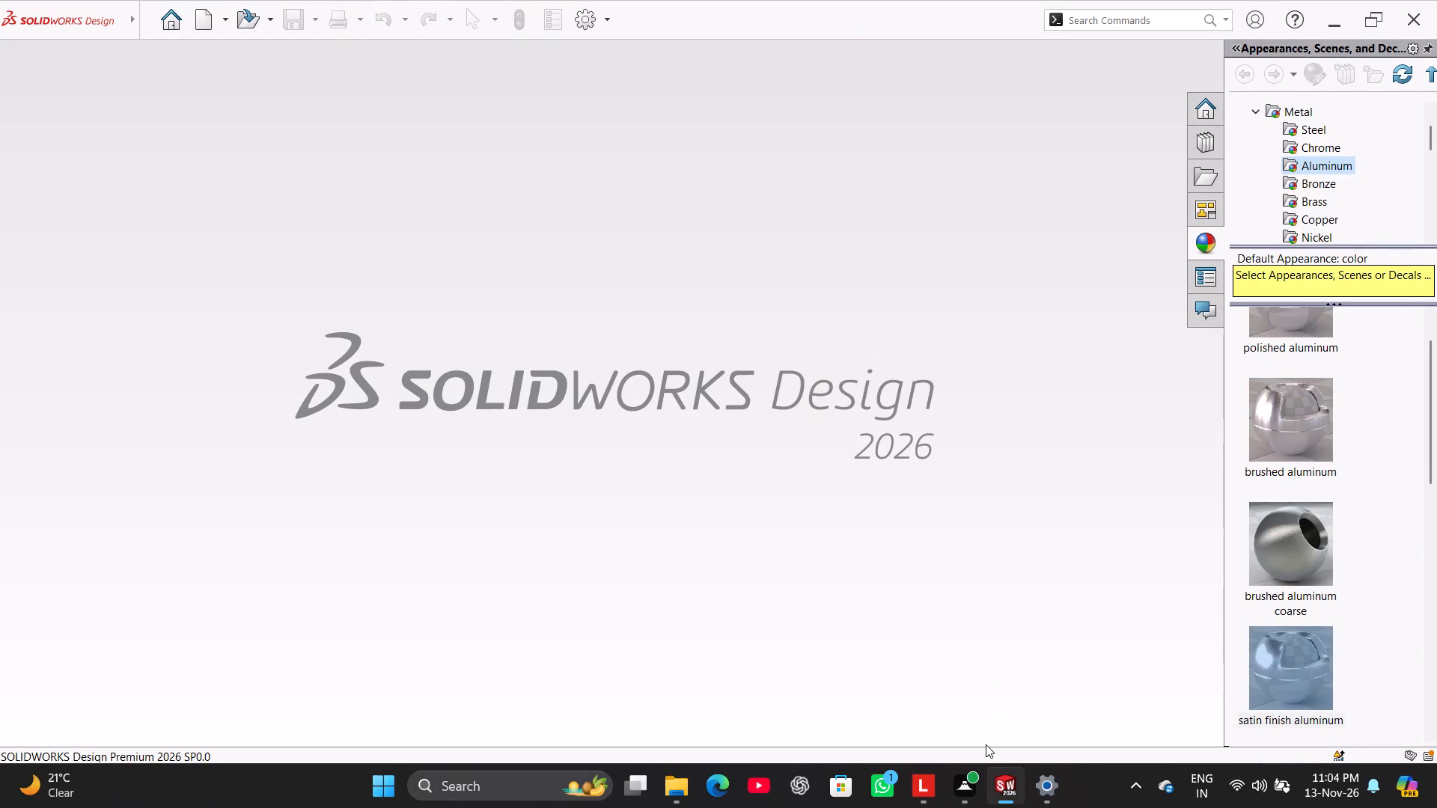